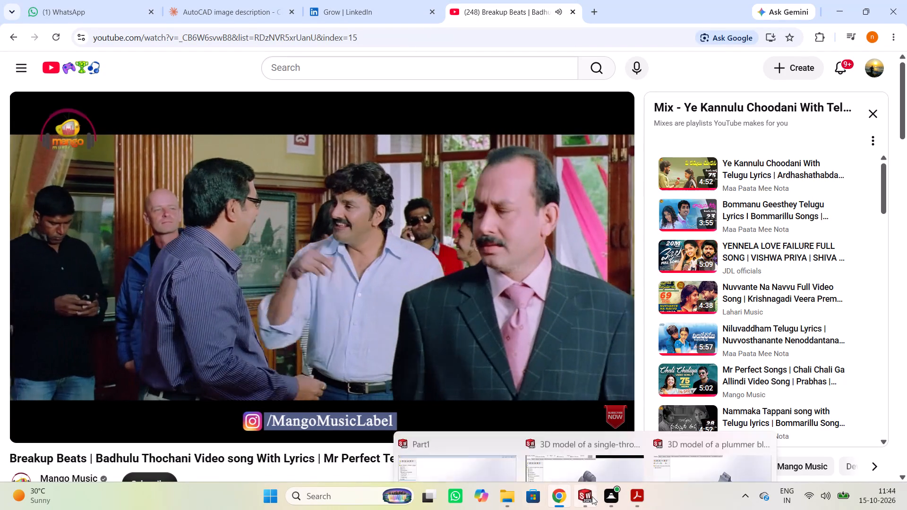
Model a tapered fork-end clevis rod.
Switch to SOLIDWORKS and create a new part document.
left_click(587, 439)
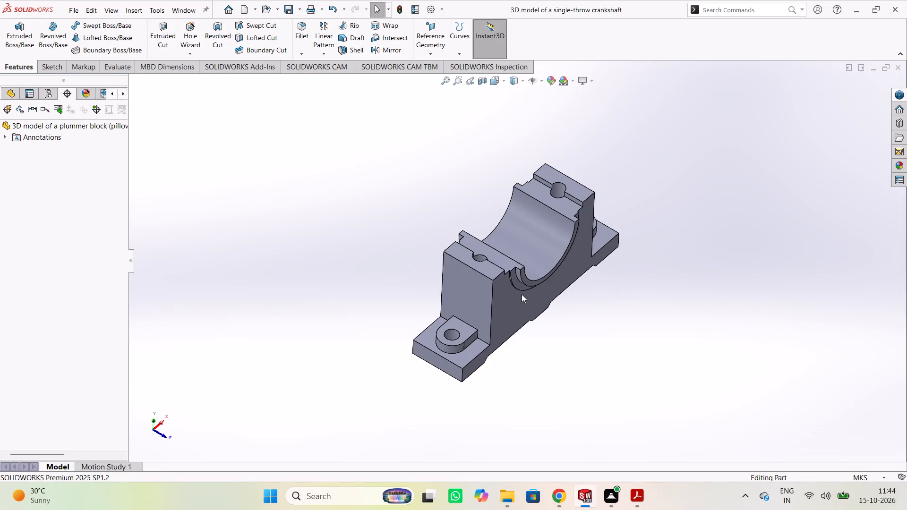
key("ctrl+n")
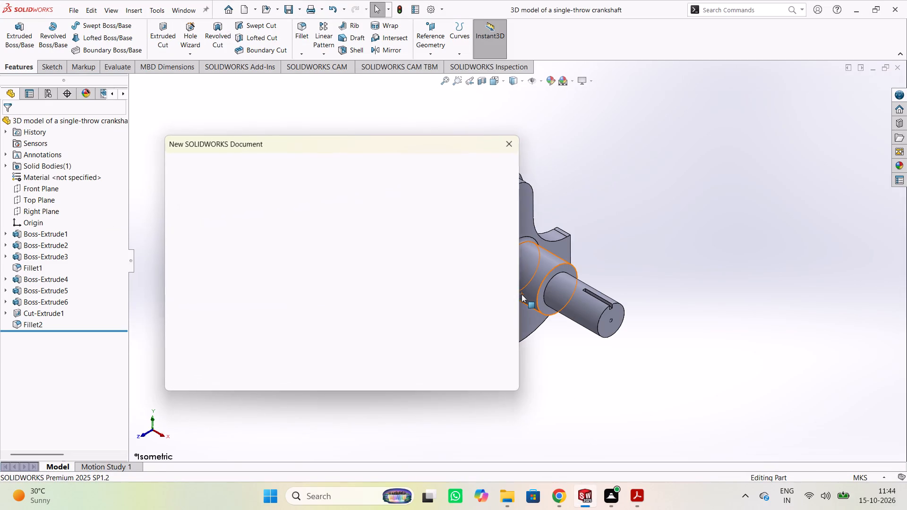
left_click(389, 372)
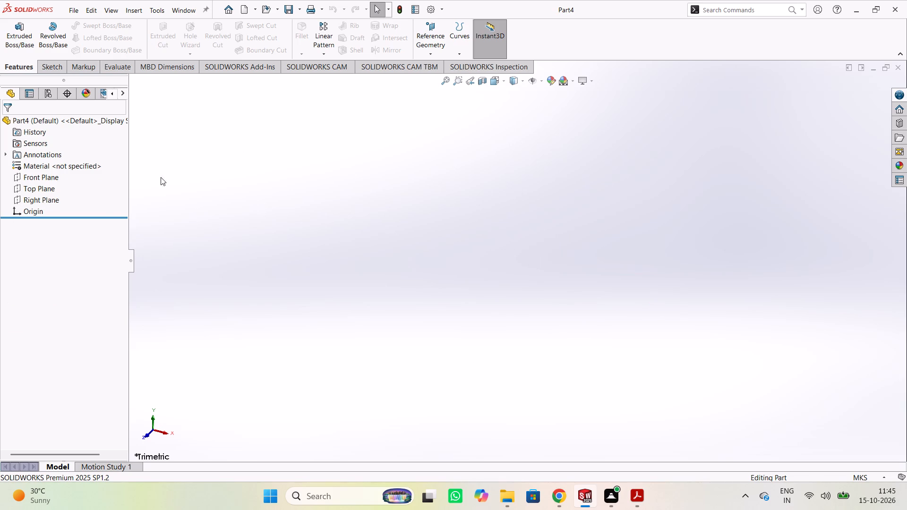
Sketch a center rectangle about 0.05 m wide and 0.03 m high on the Right Plane, centred on the origin.
left_click(43, 176)
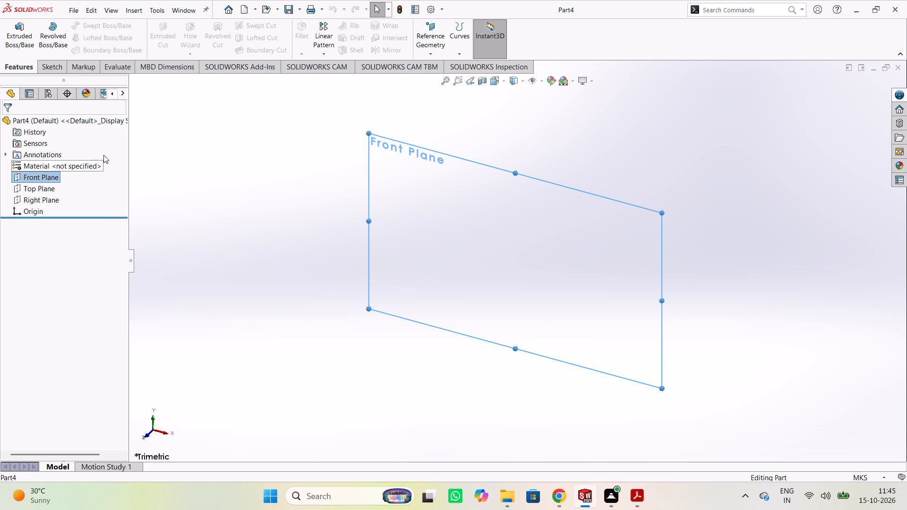
left_click(43, 197)
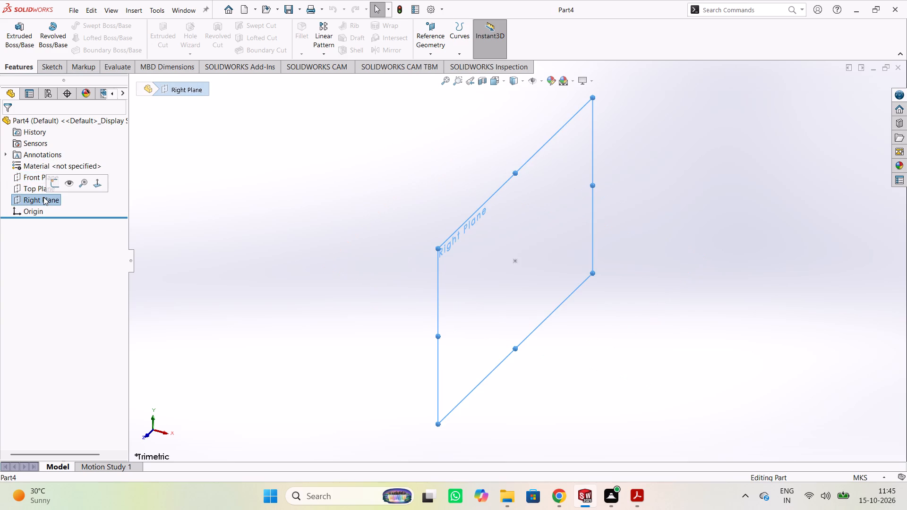
left_click(54, 184)
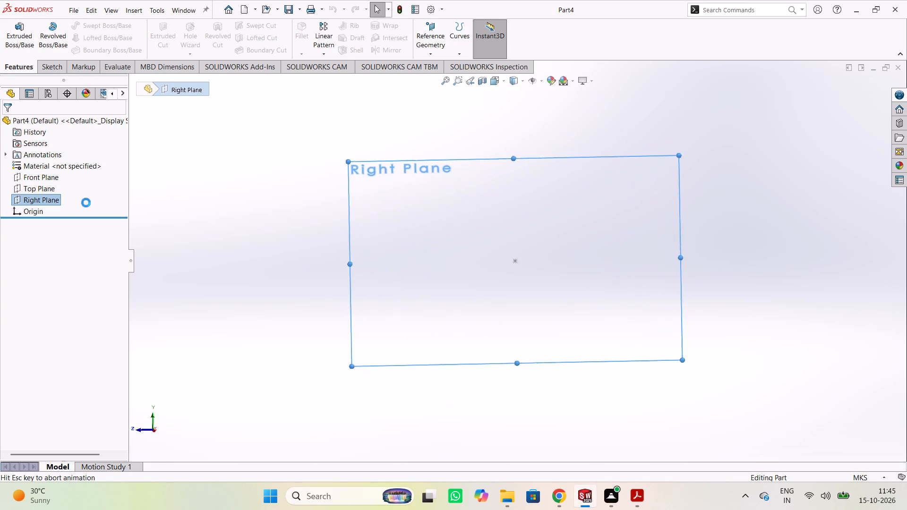
left_click(453, 252)
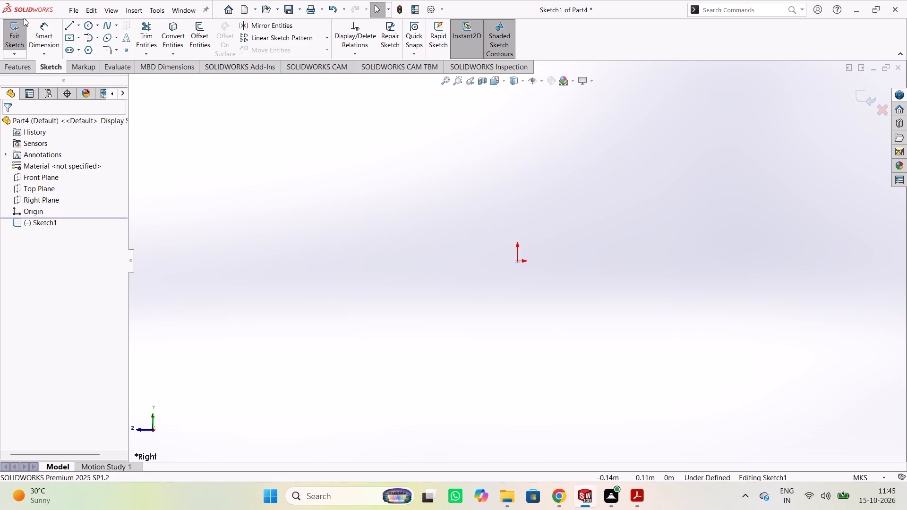
left_click(72, 37)
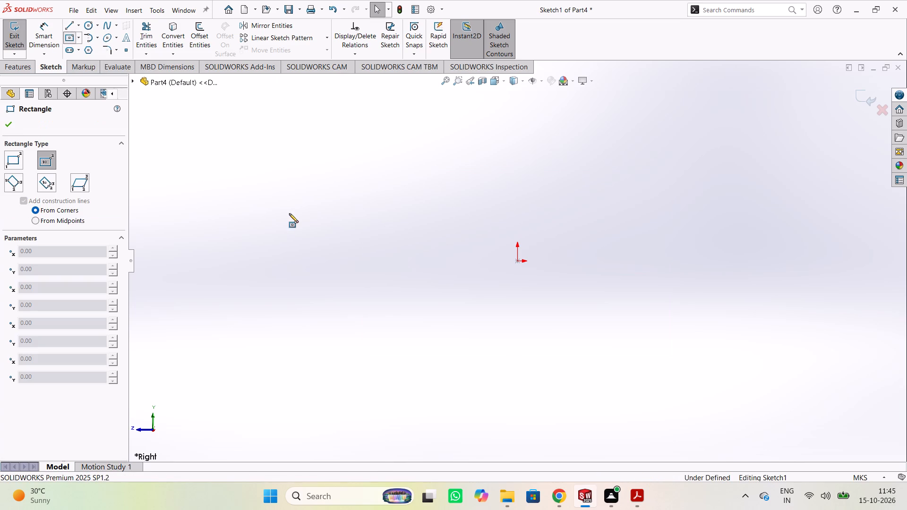
left_click(518, 263)
left_click(562, 287)
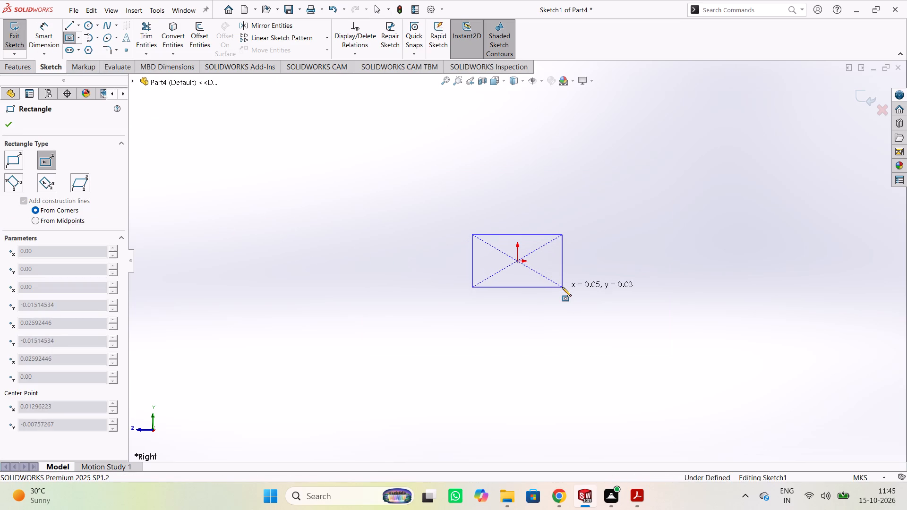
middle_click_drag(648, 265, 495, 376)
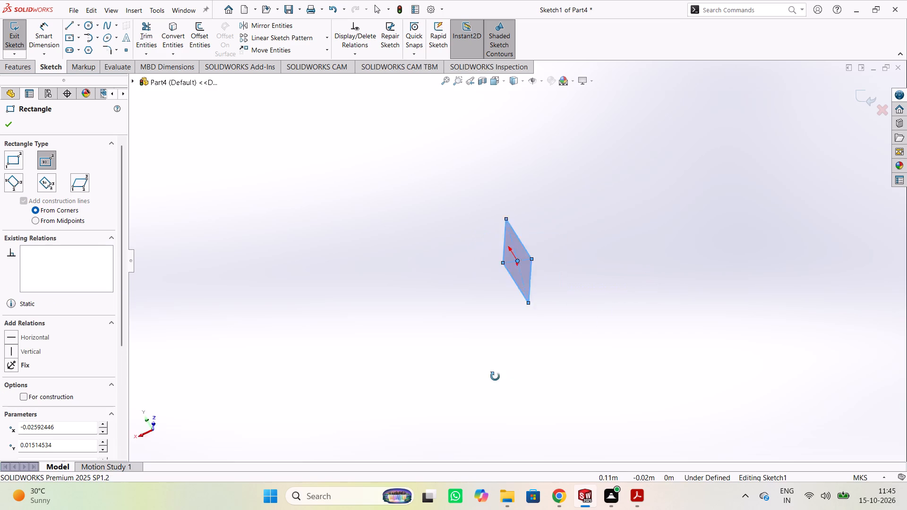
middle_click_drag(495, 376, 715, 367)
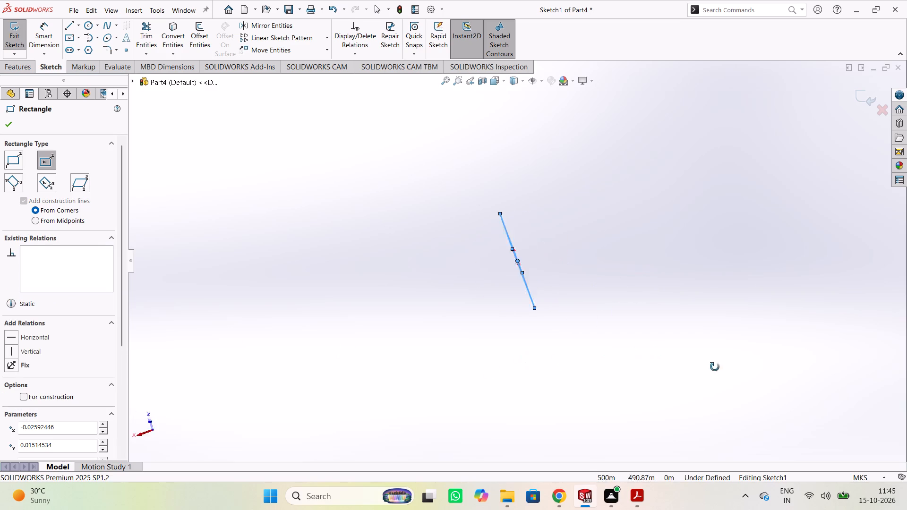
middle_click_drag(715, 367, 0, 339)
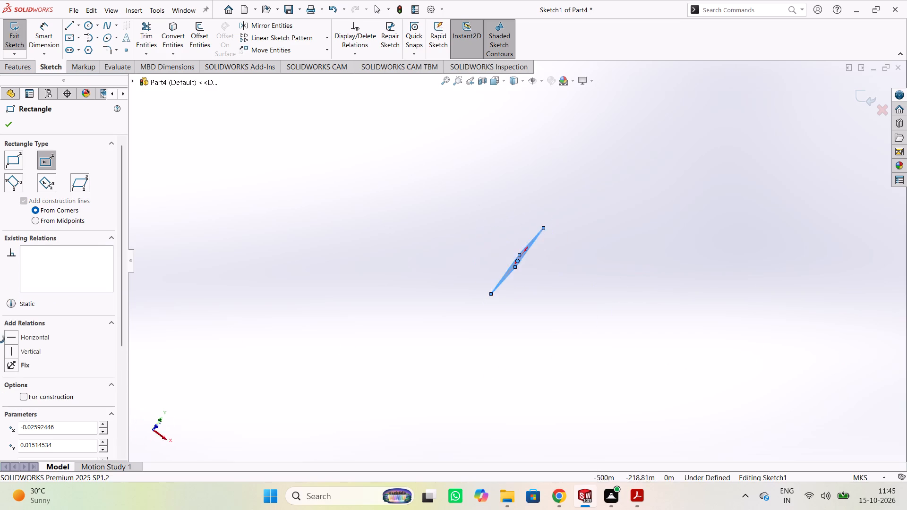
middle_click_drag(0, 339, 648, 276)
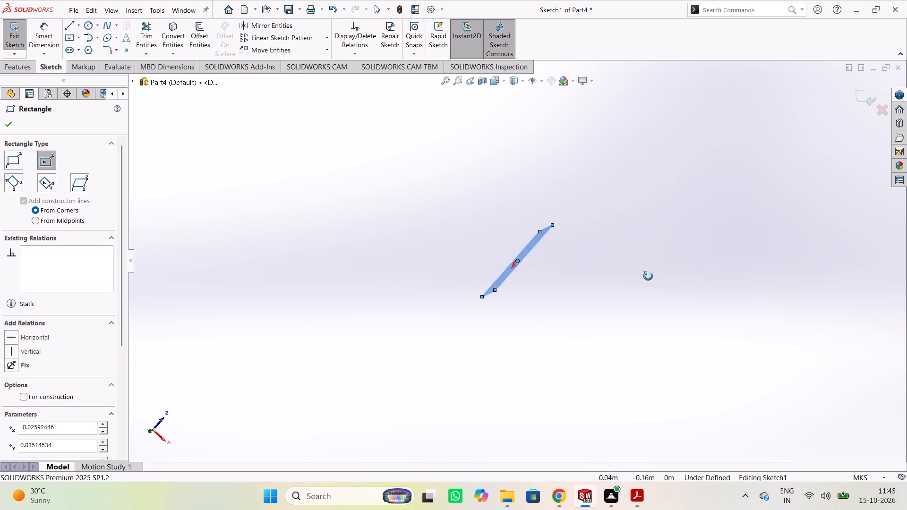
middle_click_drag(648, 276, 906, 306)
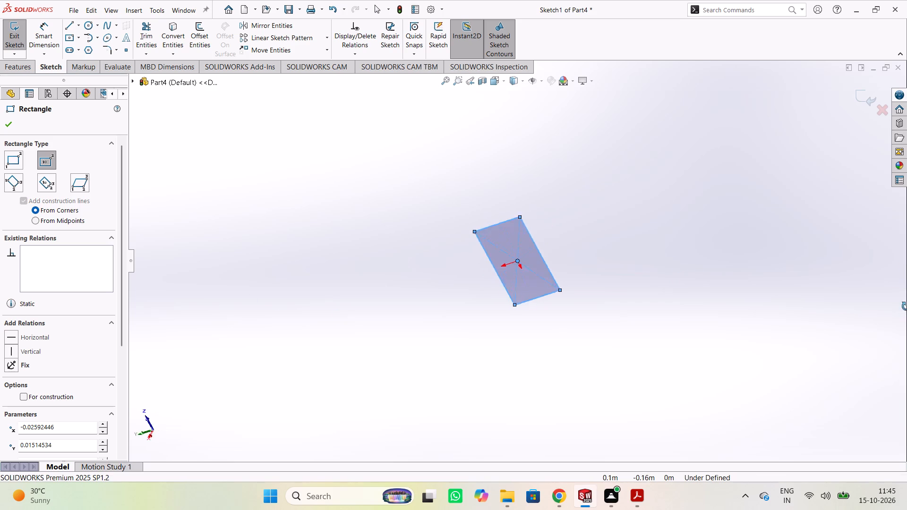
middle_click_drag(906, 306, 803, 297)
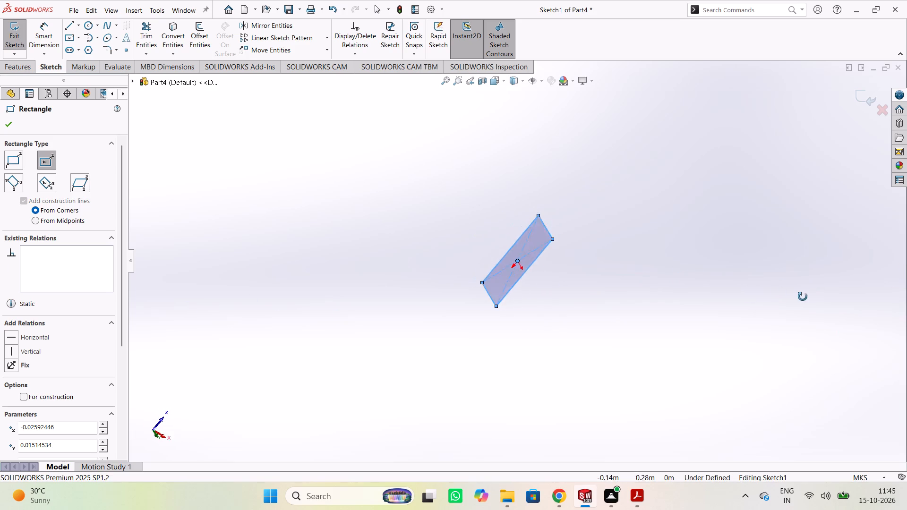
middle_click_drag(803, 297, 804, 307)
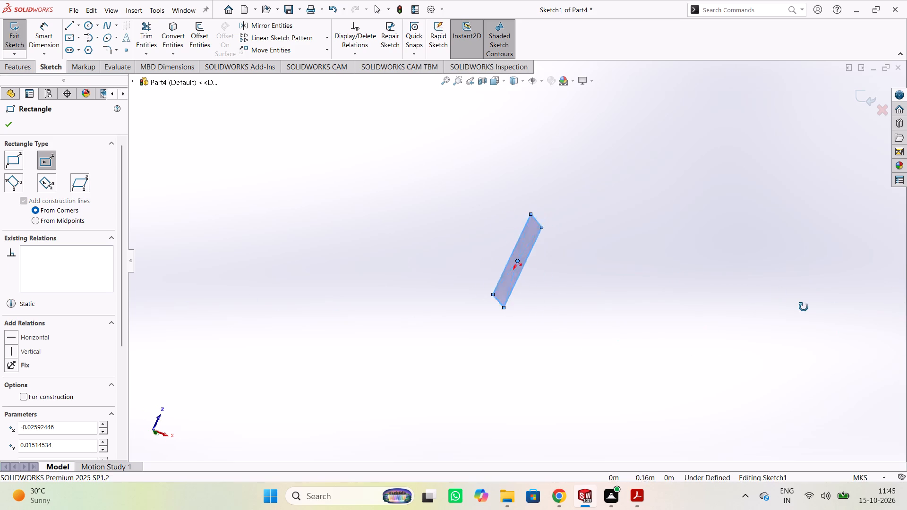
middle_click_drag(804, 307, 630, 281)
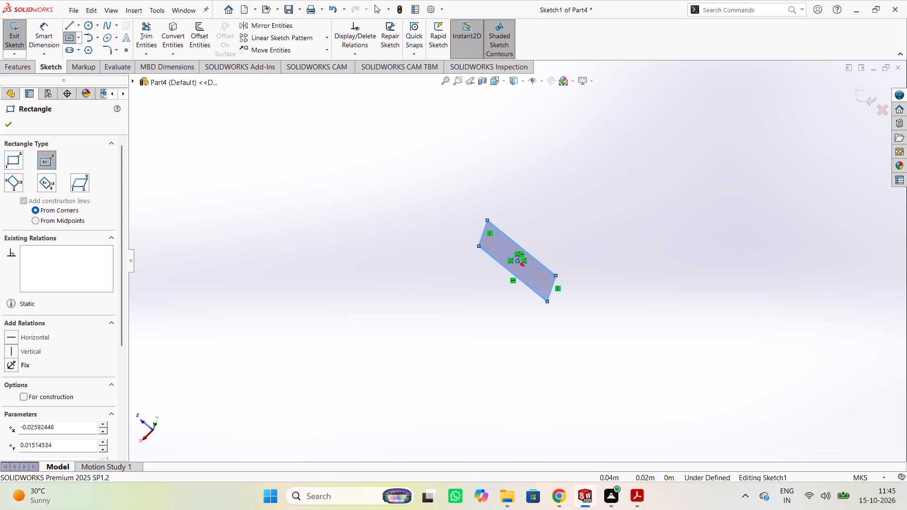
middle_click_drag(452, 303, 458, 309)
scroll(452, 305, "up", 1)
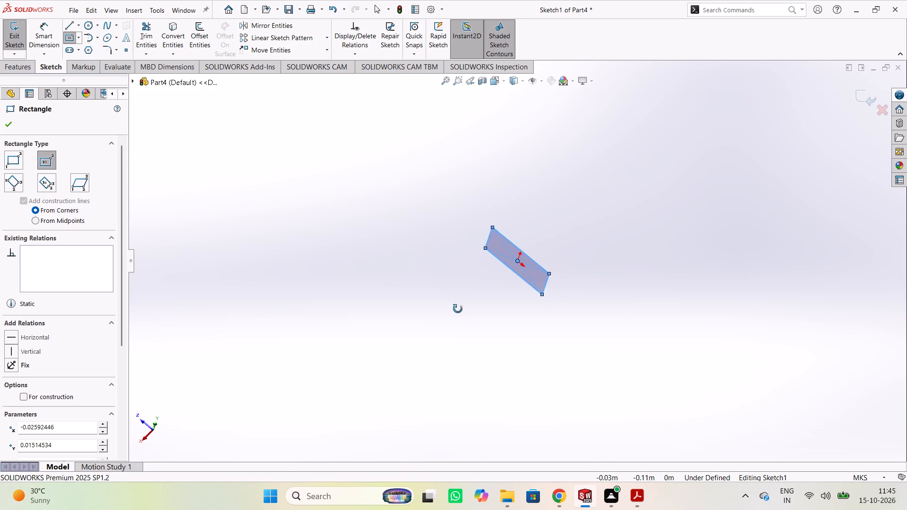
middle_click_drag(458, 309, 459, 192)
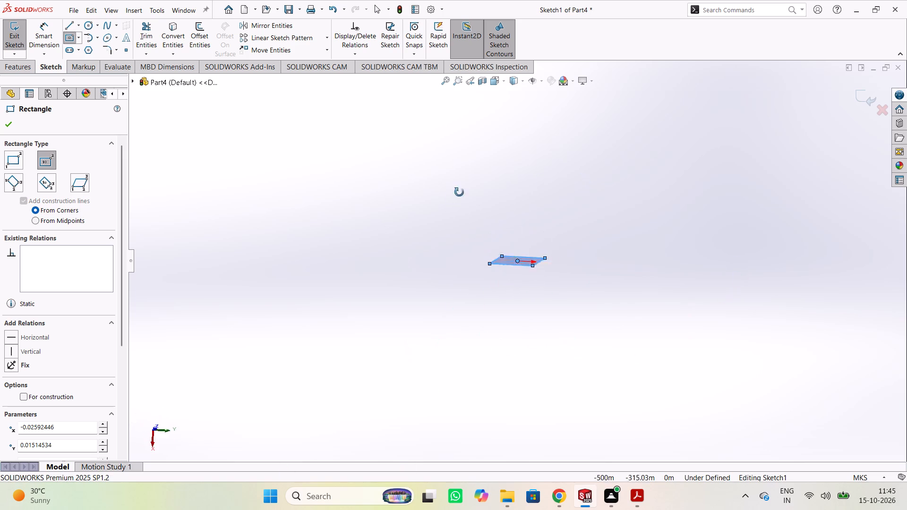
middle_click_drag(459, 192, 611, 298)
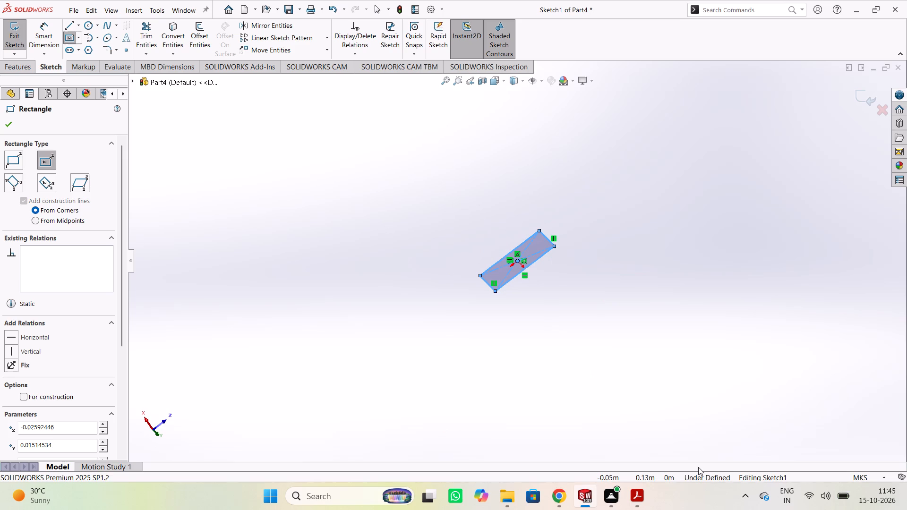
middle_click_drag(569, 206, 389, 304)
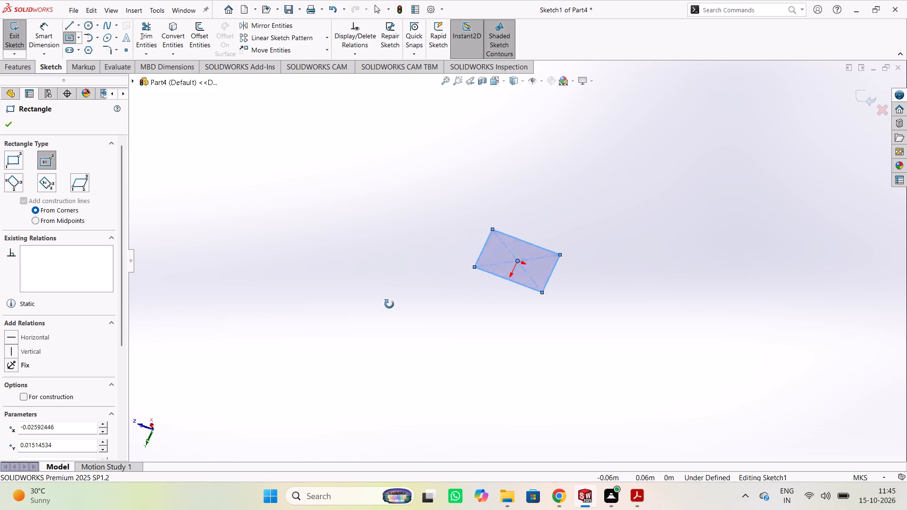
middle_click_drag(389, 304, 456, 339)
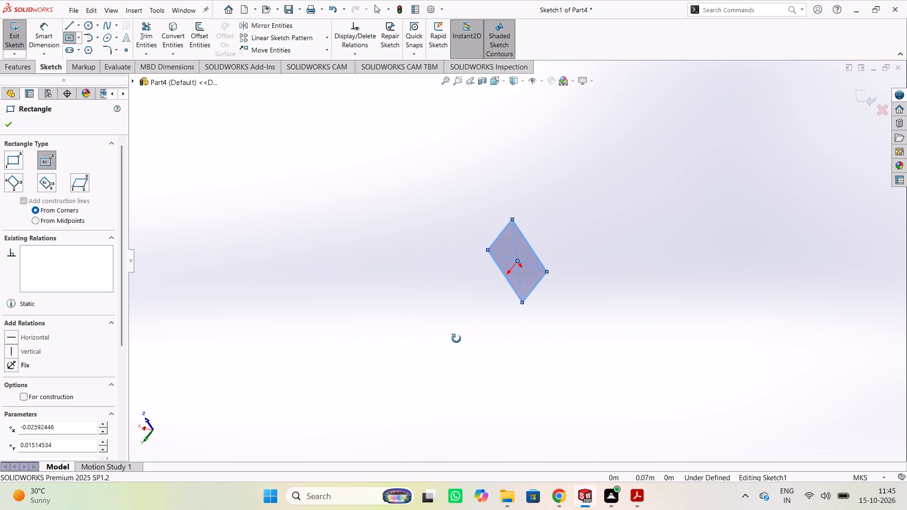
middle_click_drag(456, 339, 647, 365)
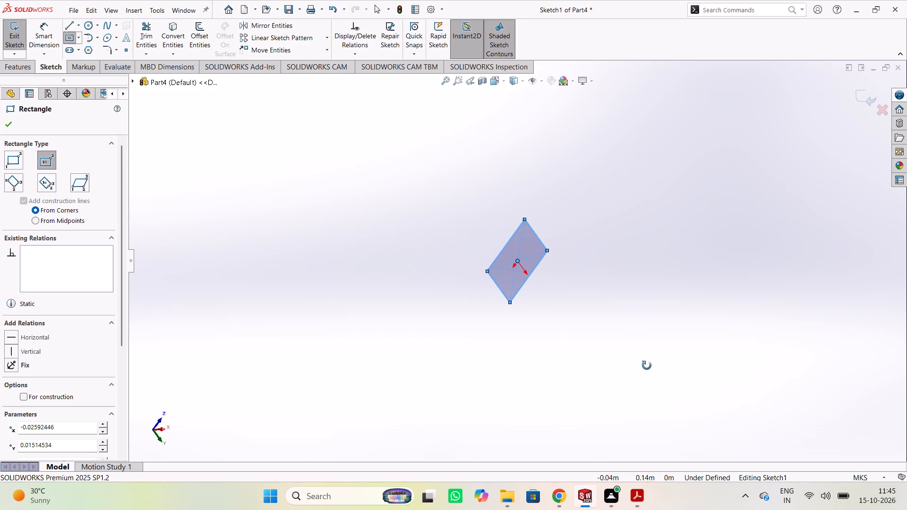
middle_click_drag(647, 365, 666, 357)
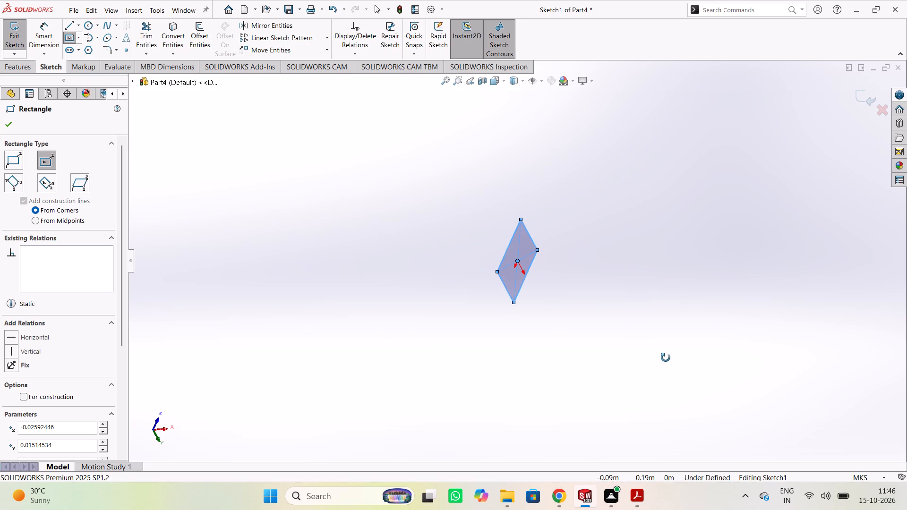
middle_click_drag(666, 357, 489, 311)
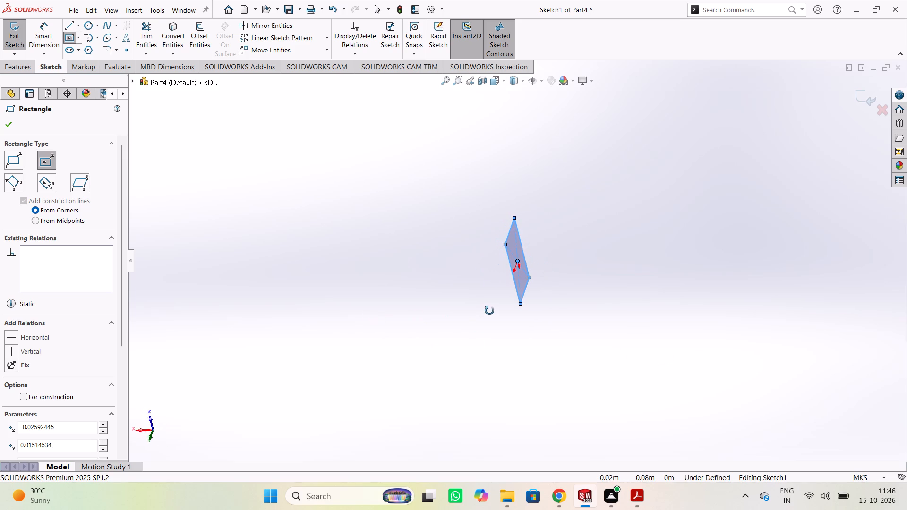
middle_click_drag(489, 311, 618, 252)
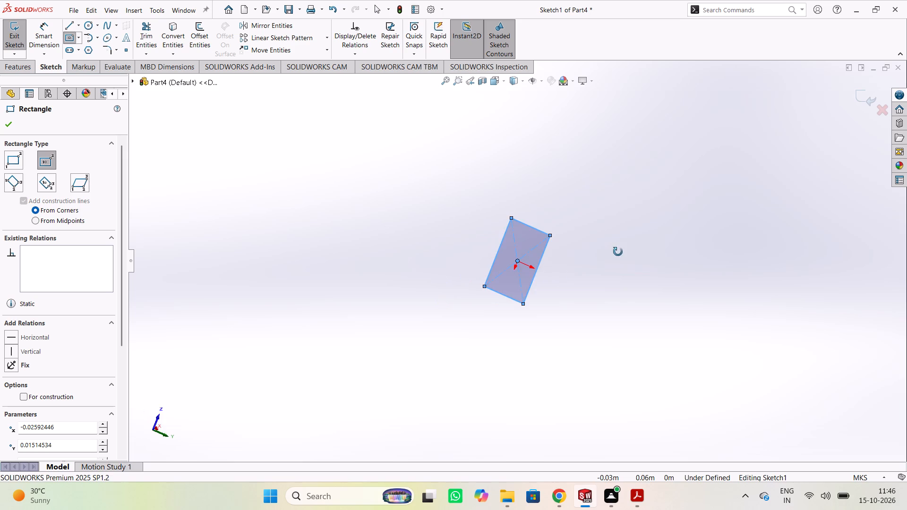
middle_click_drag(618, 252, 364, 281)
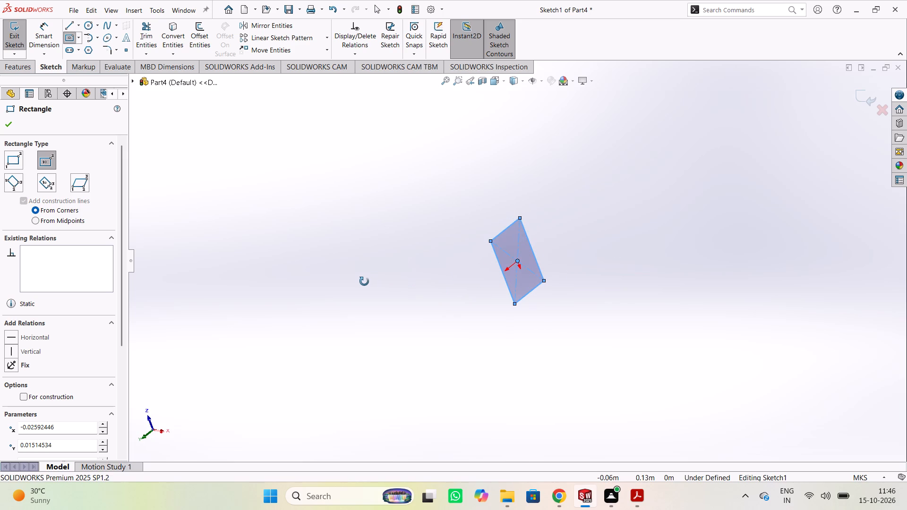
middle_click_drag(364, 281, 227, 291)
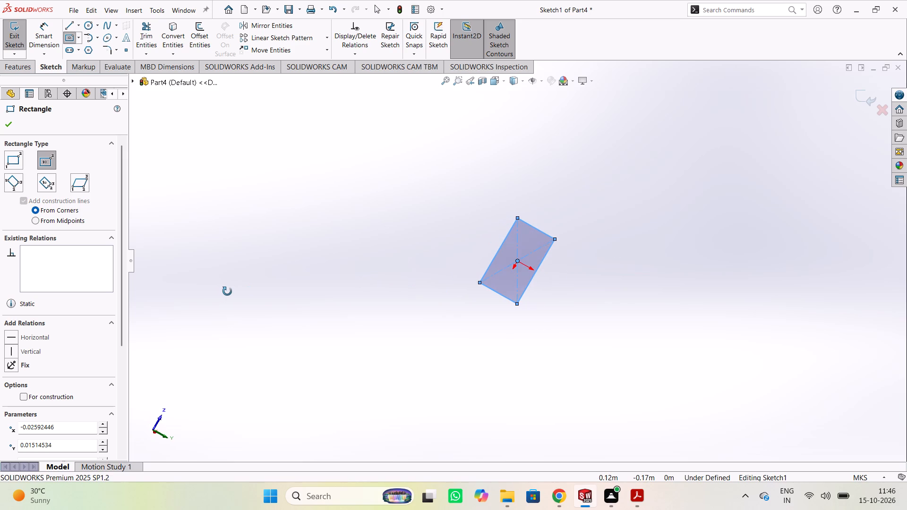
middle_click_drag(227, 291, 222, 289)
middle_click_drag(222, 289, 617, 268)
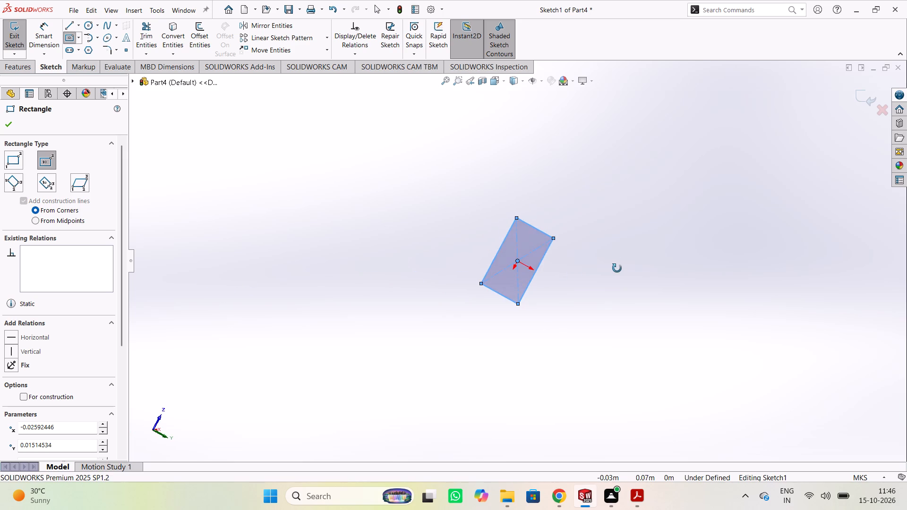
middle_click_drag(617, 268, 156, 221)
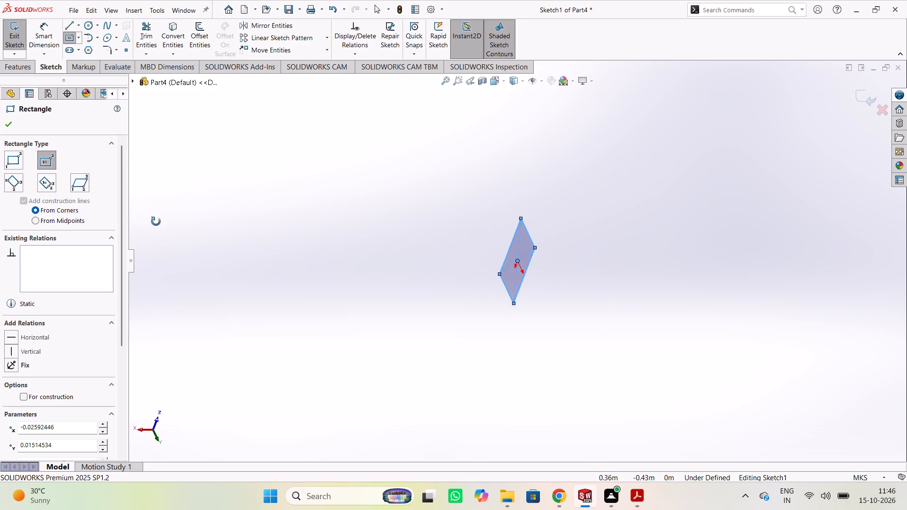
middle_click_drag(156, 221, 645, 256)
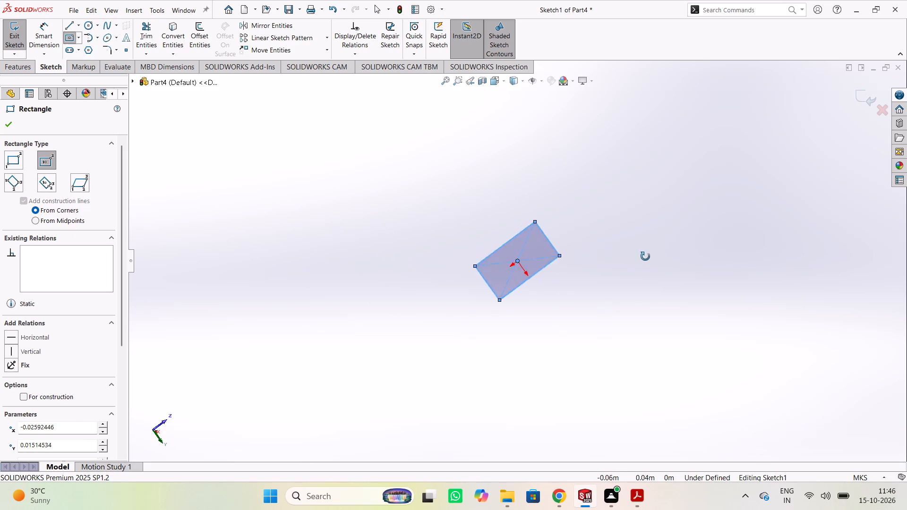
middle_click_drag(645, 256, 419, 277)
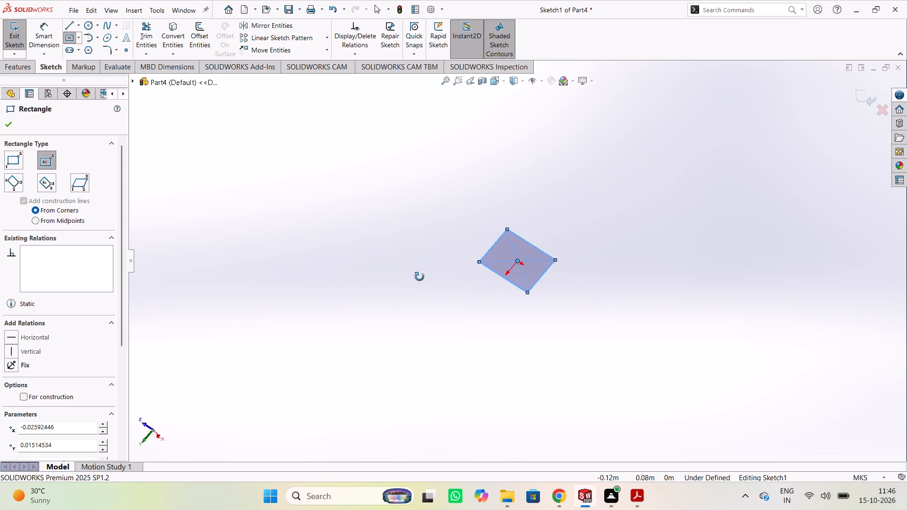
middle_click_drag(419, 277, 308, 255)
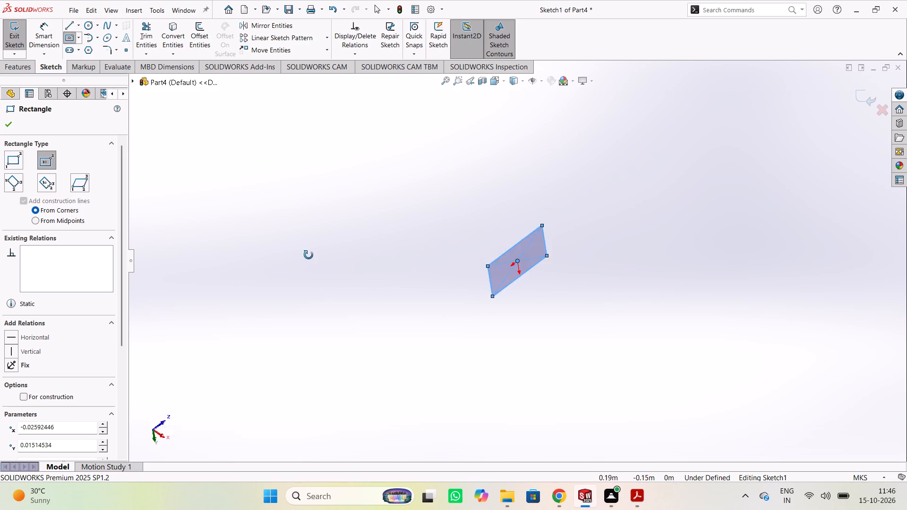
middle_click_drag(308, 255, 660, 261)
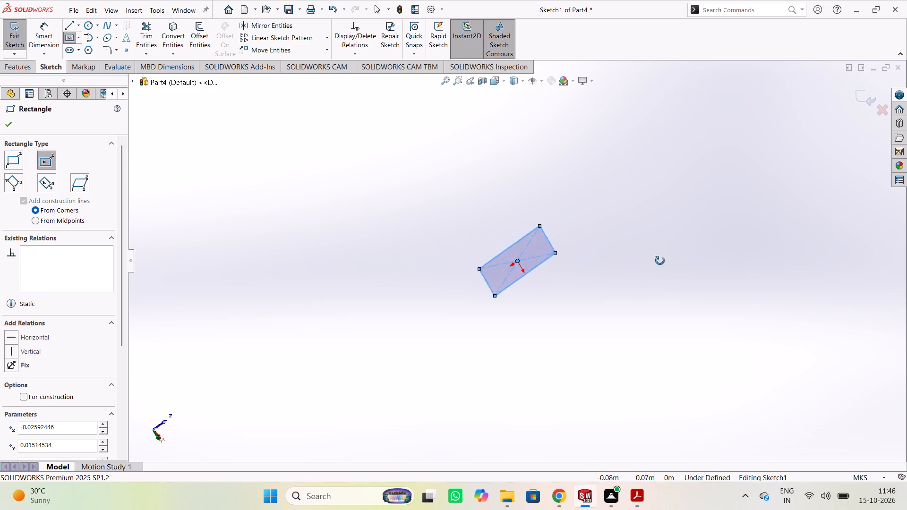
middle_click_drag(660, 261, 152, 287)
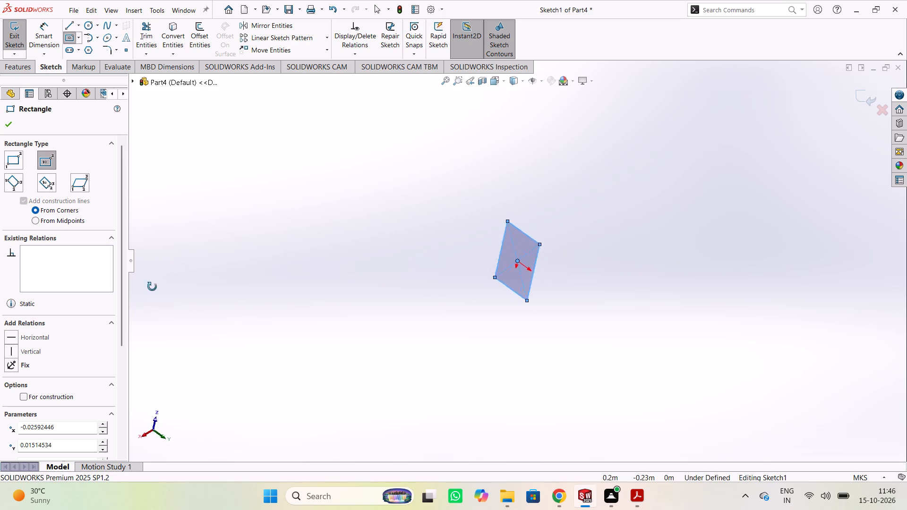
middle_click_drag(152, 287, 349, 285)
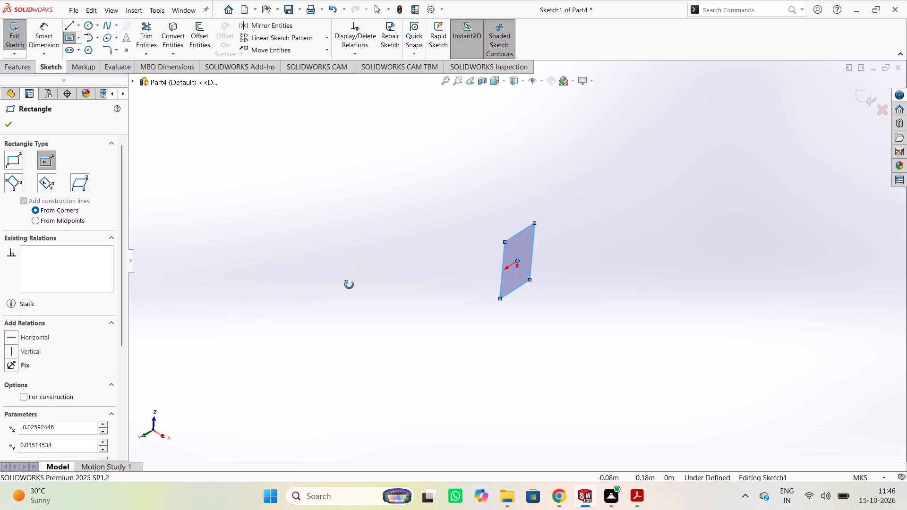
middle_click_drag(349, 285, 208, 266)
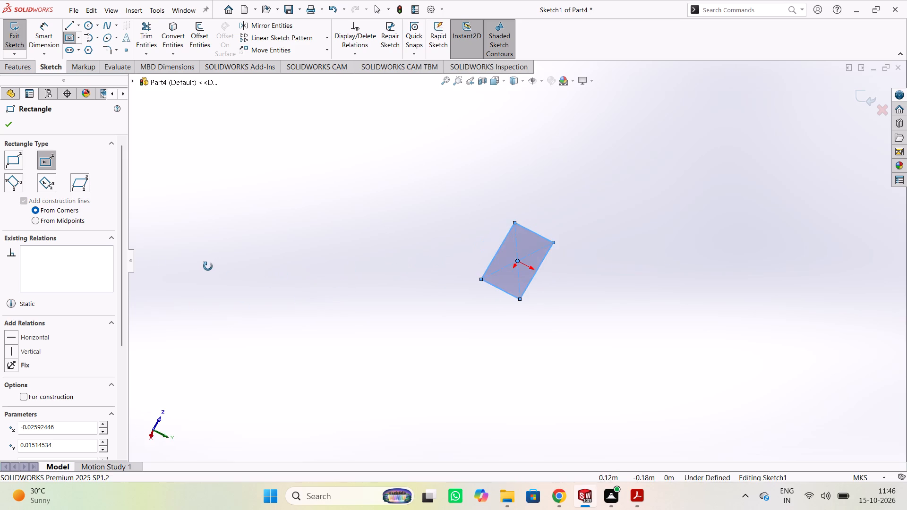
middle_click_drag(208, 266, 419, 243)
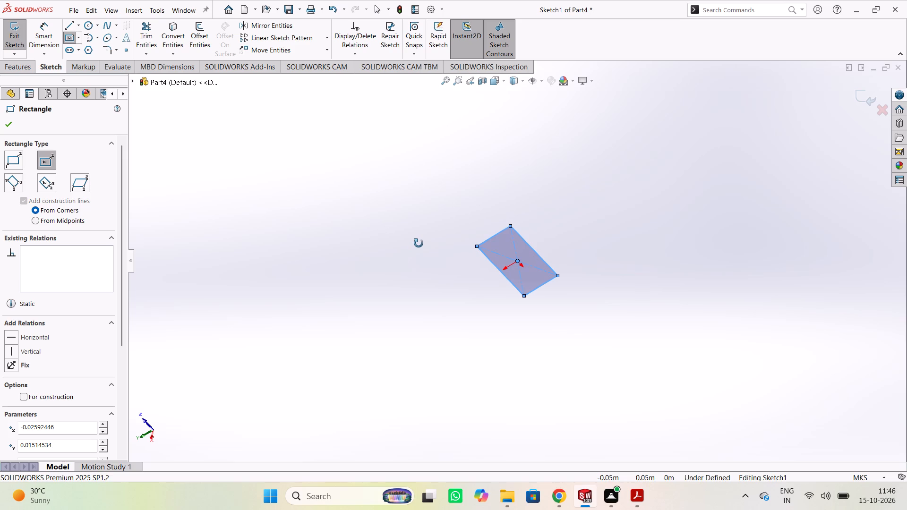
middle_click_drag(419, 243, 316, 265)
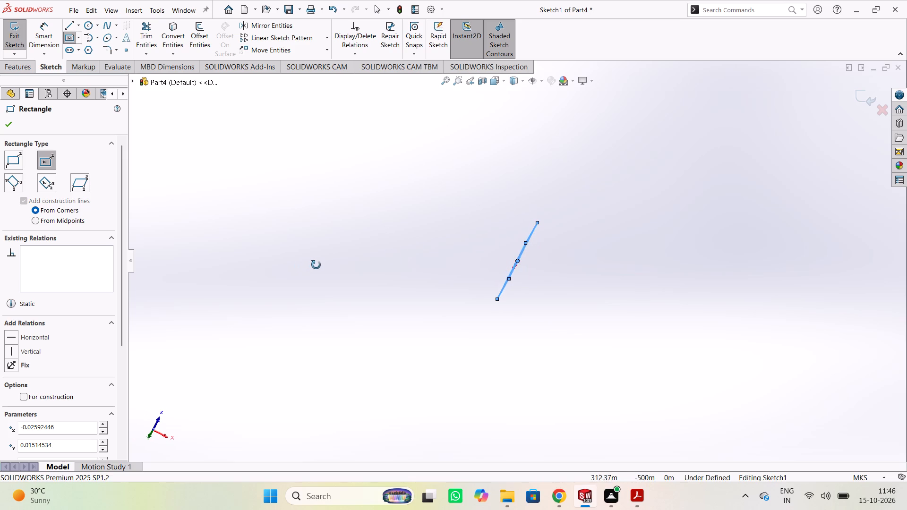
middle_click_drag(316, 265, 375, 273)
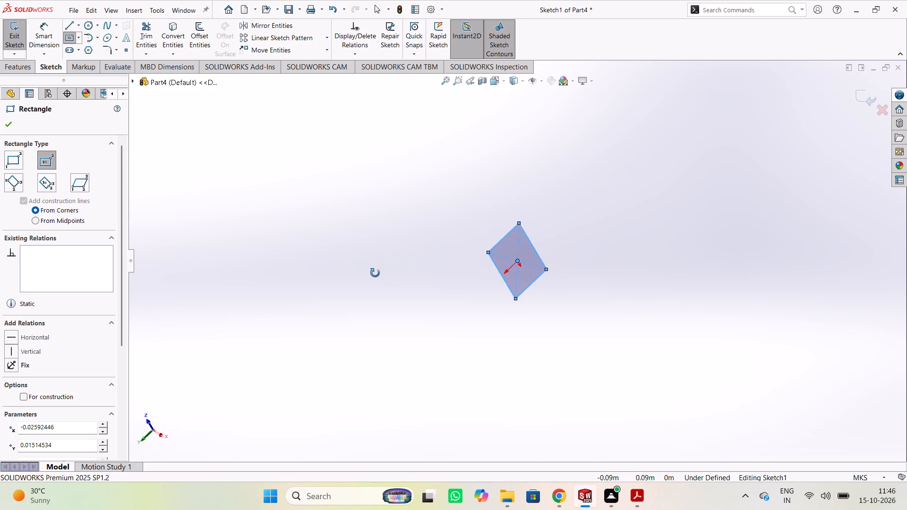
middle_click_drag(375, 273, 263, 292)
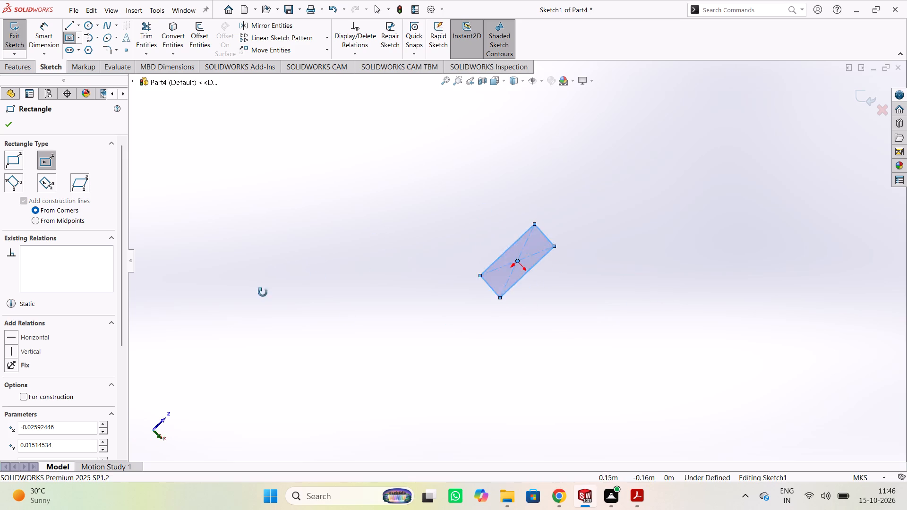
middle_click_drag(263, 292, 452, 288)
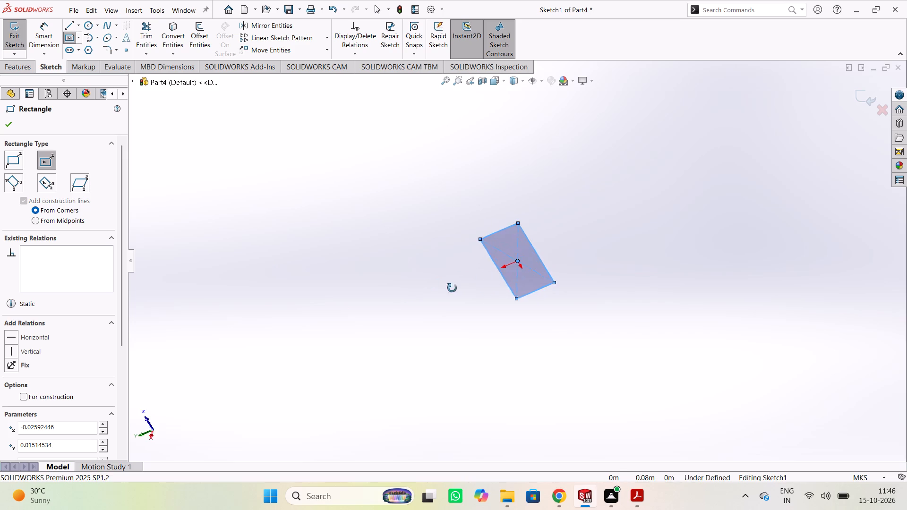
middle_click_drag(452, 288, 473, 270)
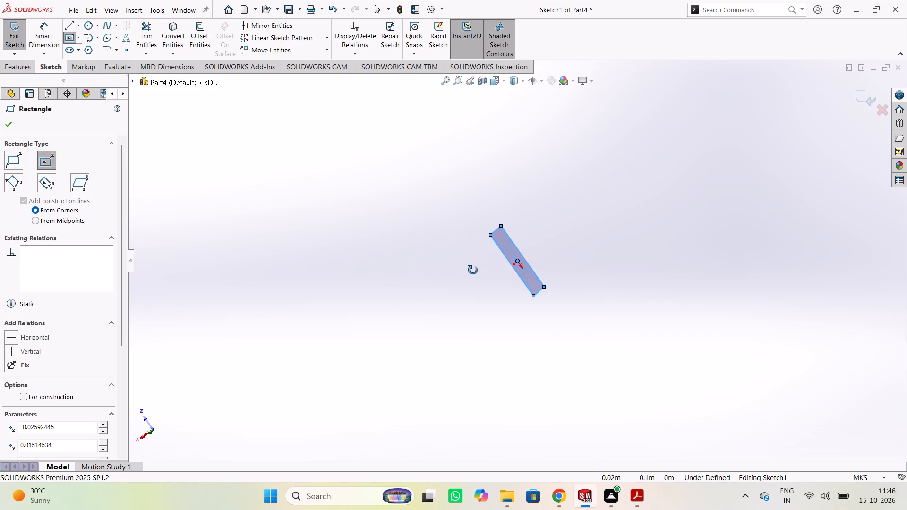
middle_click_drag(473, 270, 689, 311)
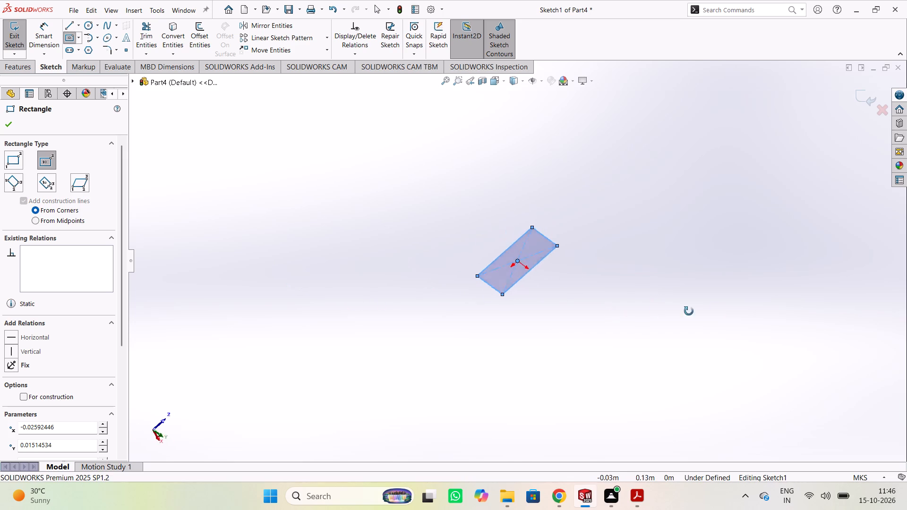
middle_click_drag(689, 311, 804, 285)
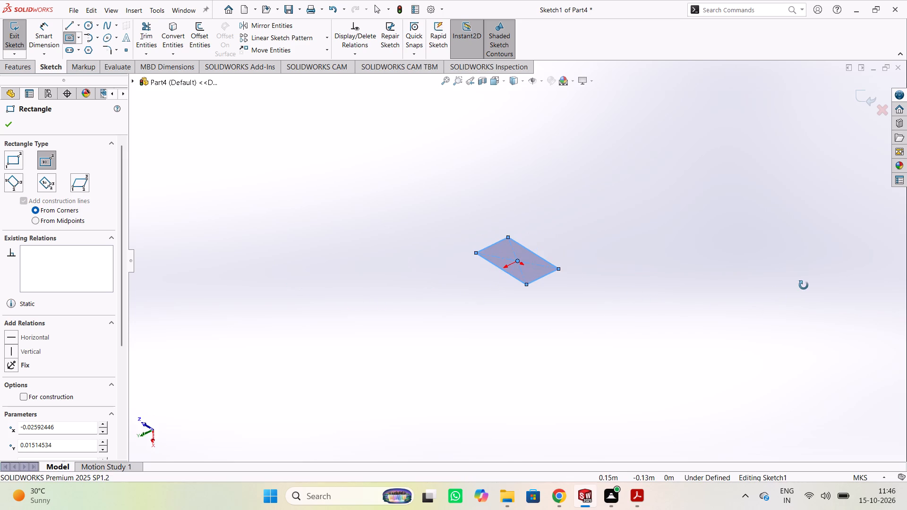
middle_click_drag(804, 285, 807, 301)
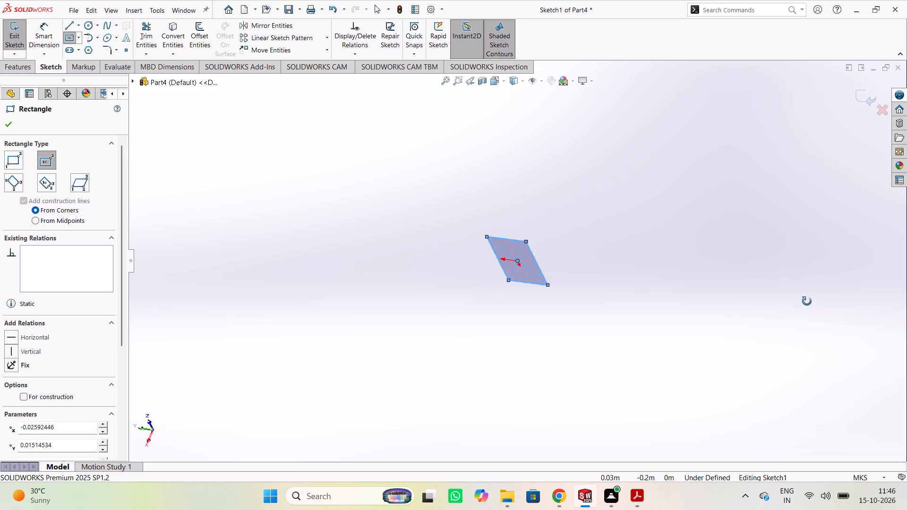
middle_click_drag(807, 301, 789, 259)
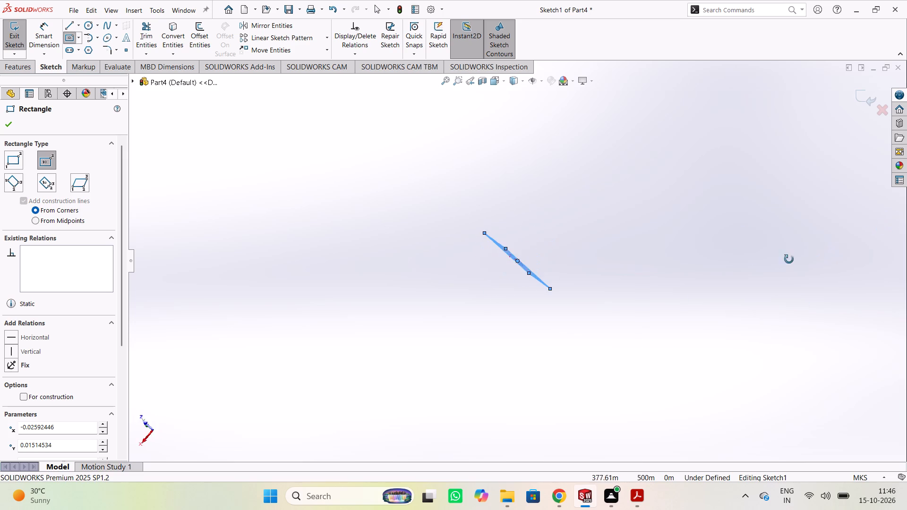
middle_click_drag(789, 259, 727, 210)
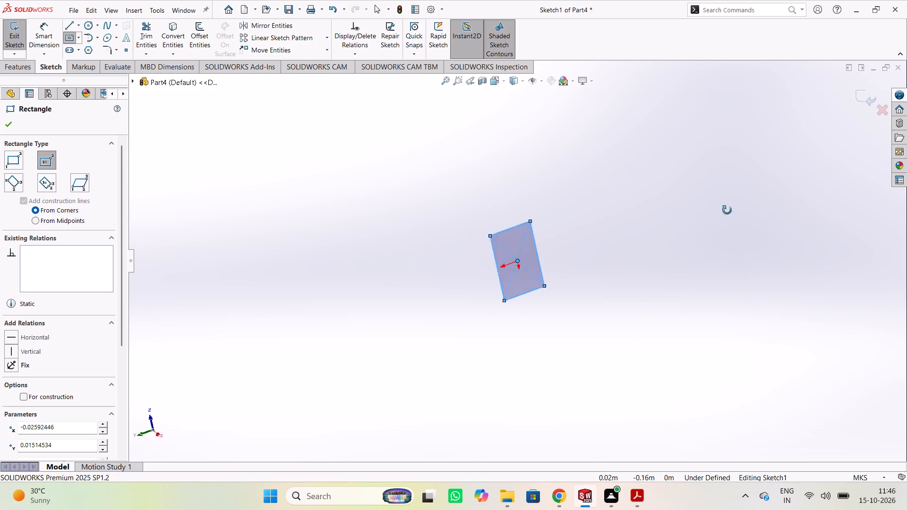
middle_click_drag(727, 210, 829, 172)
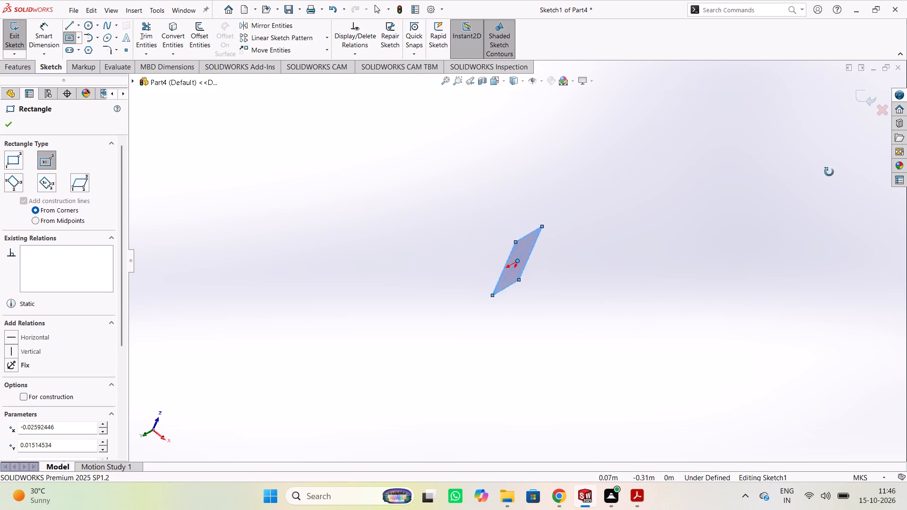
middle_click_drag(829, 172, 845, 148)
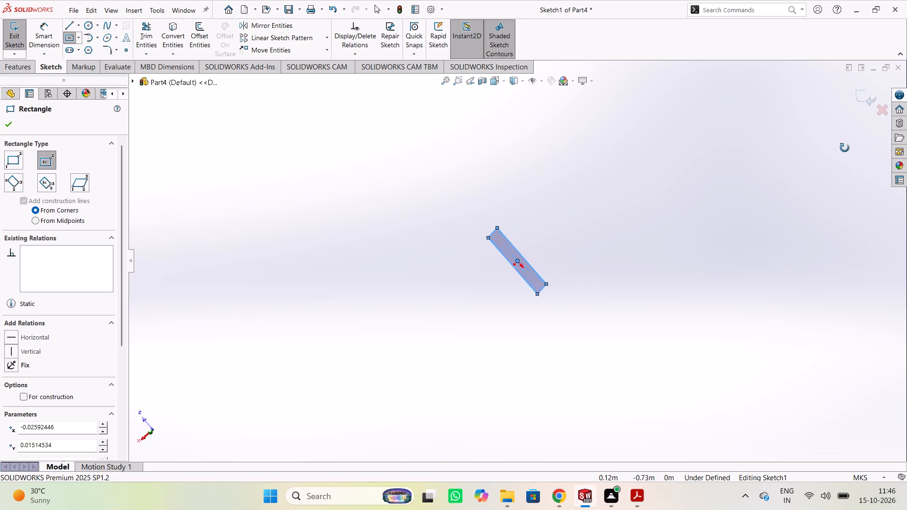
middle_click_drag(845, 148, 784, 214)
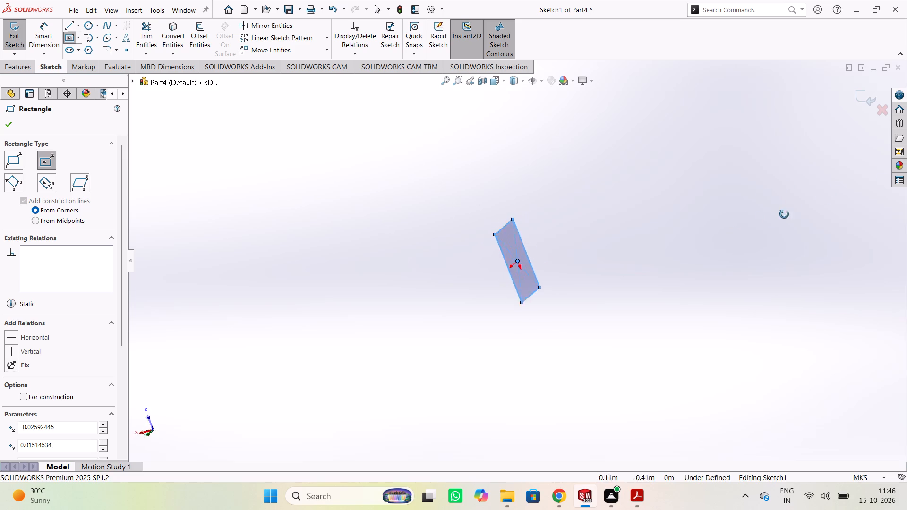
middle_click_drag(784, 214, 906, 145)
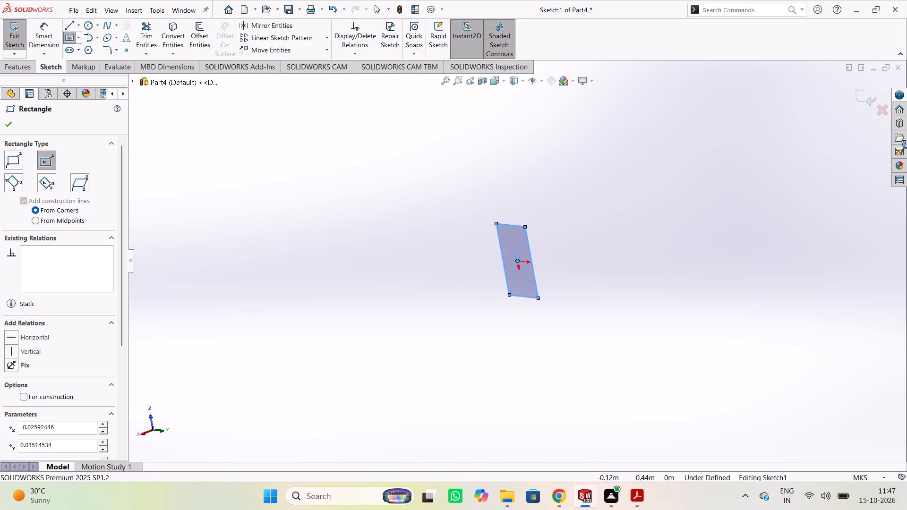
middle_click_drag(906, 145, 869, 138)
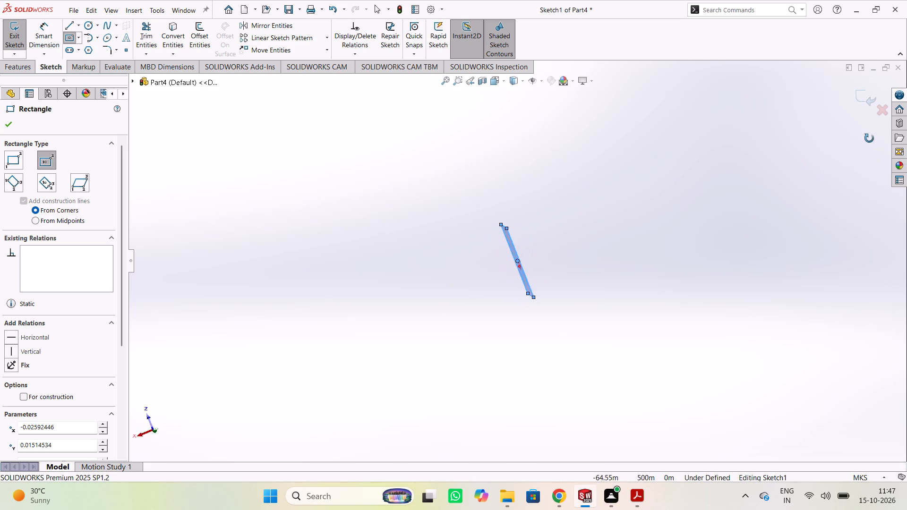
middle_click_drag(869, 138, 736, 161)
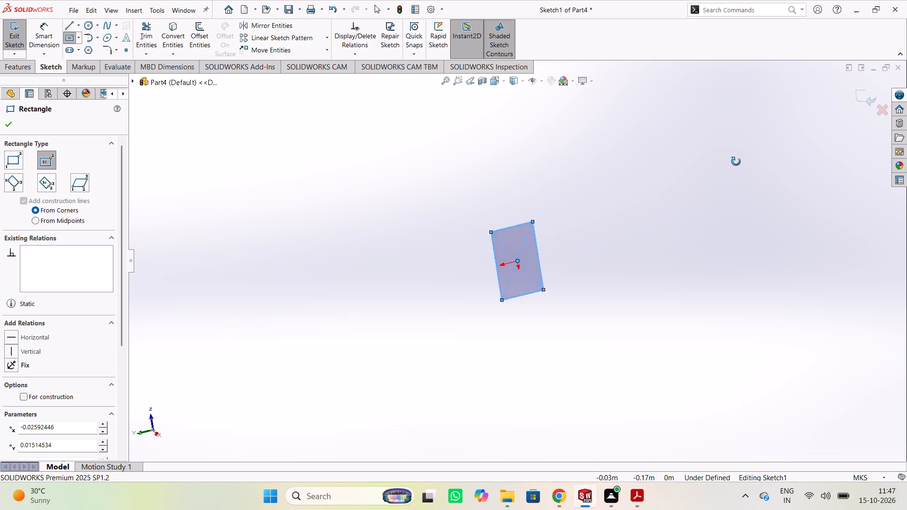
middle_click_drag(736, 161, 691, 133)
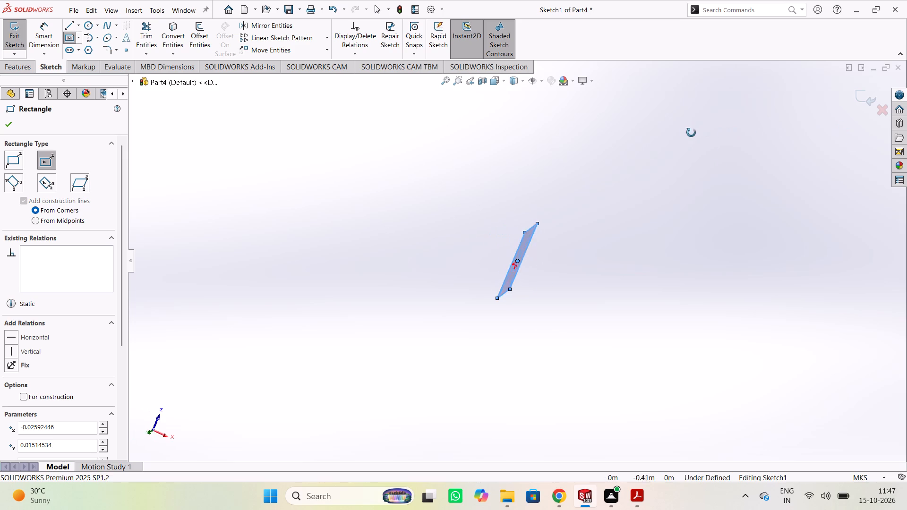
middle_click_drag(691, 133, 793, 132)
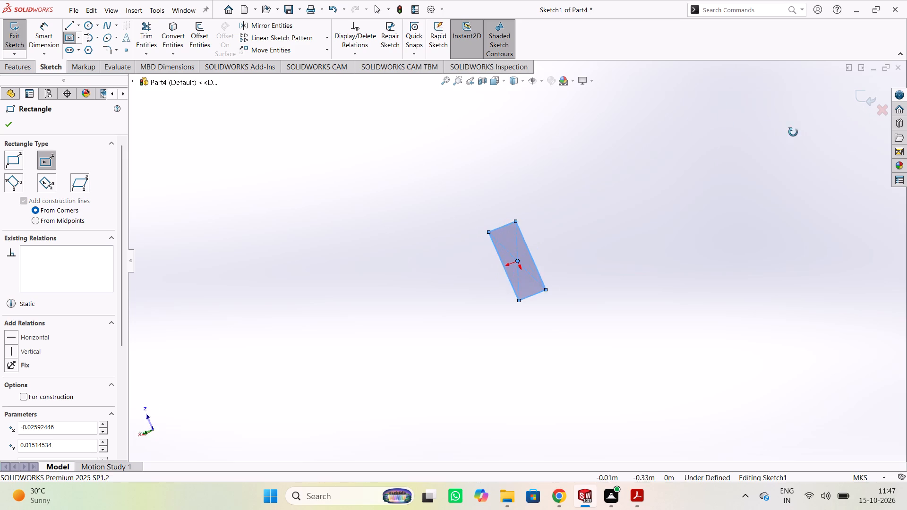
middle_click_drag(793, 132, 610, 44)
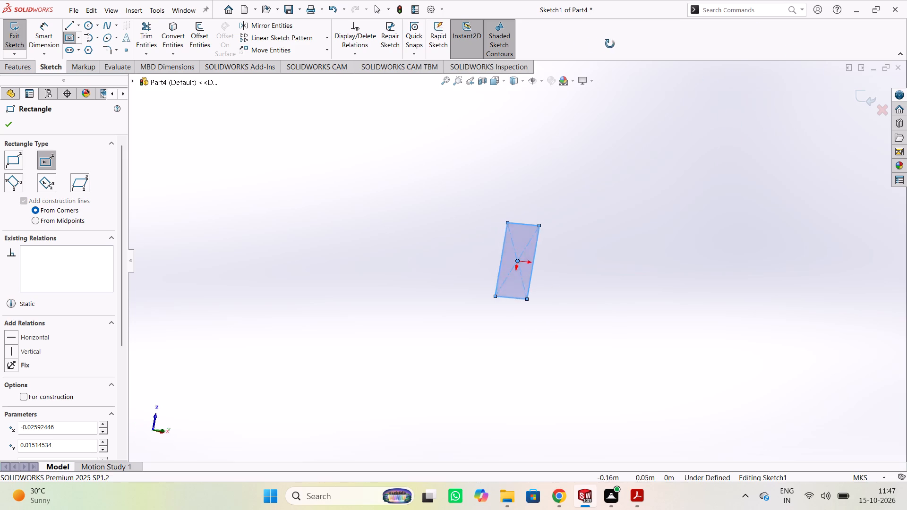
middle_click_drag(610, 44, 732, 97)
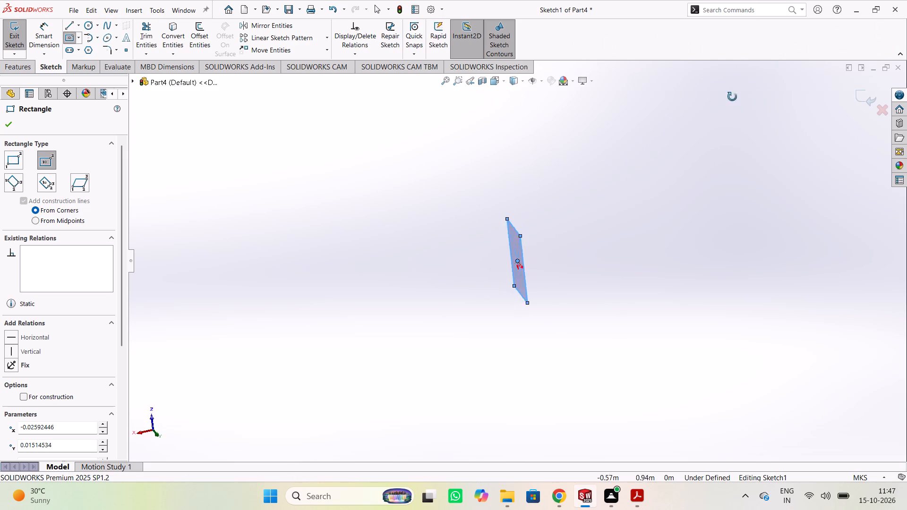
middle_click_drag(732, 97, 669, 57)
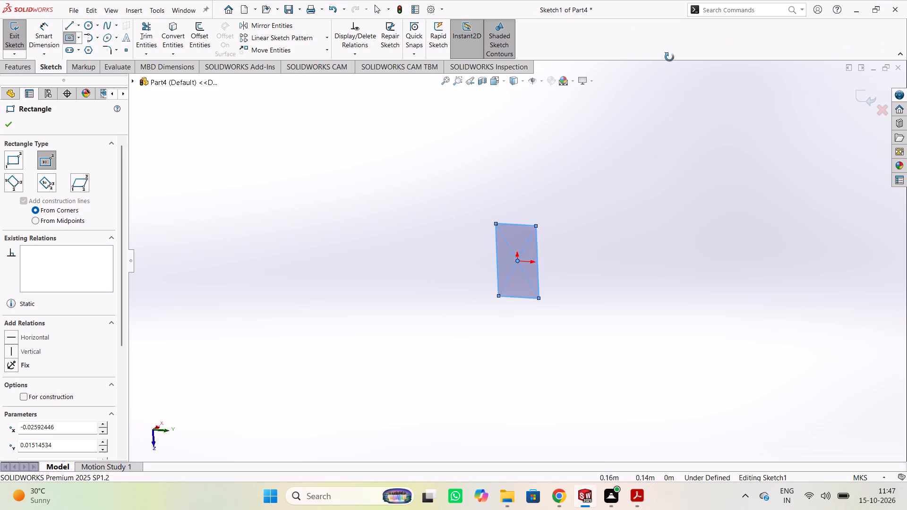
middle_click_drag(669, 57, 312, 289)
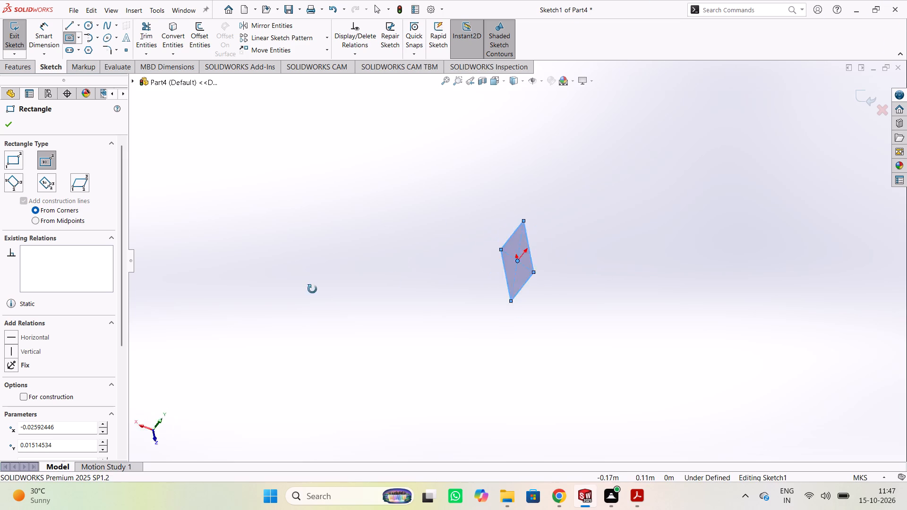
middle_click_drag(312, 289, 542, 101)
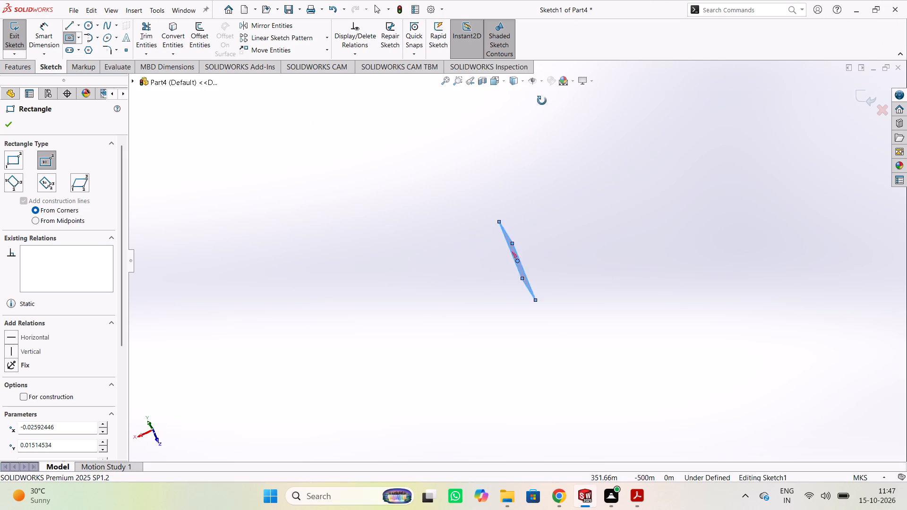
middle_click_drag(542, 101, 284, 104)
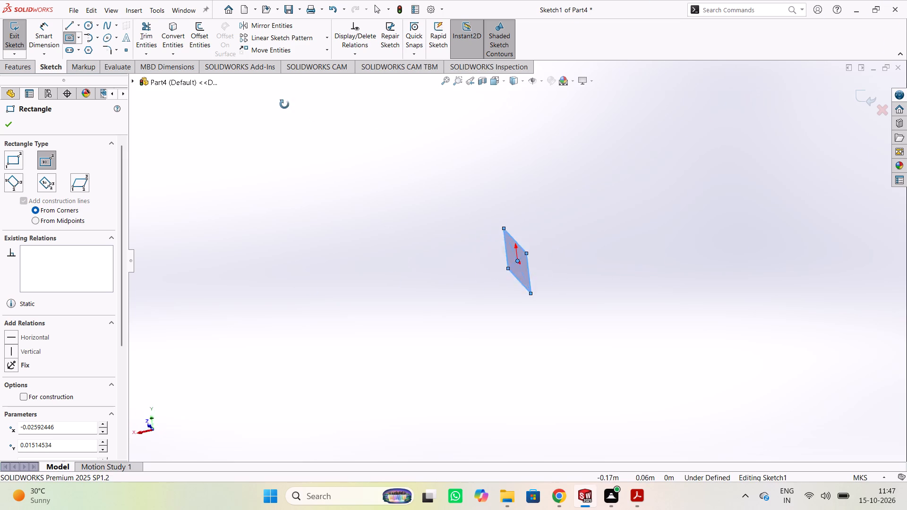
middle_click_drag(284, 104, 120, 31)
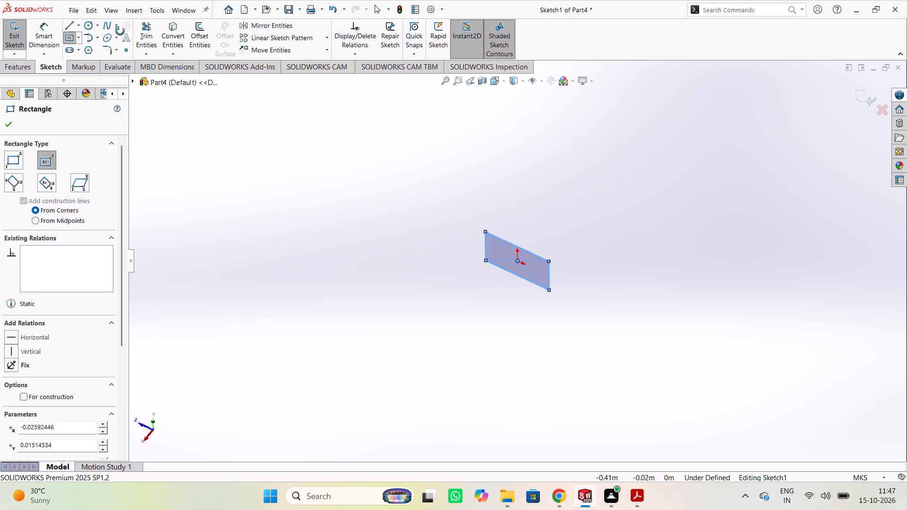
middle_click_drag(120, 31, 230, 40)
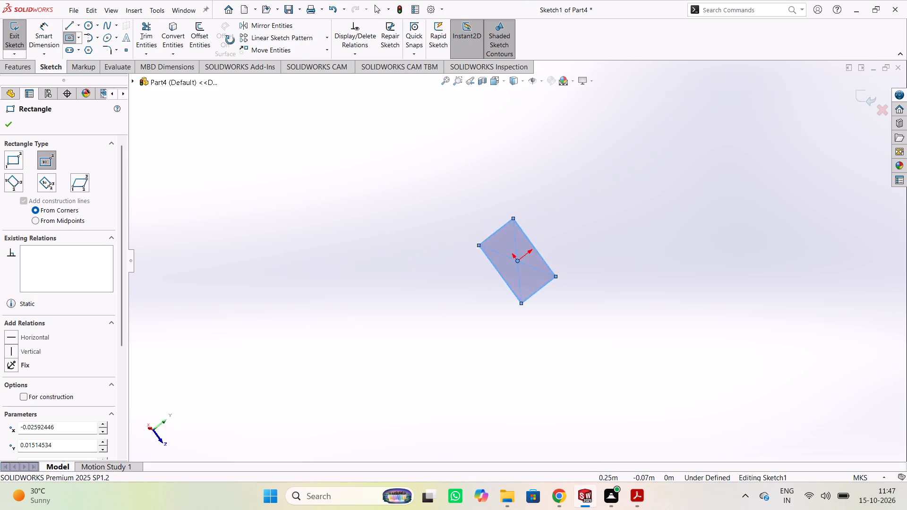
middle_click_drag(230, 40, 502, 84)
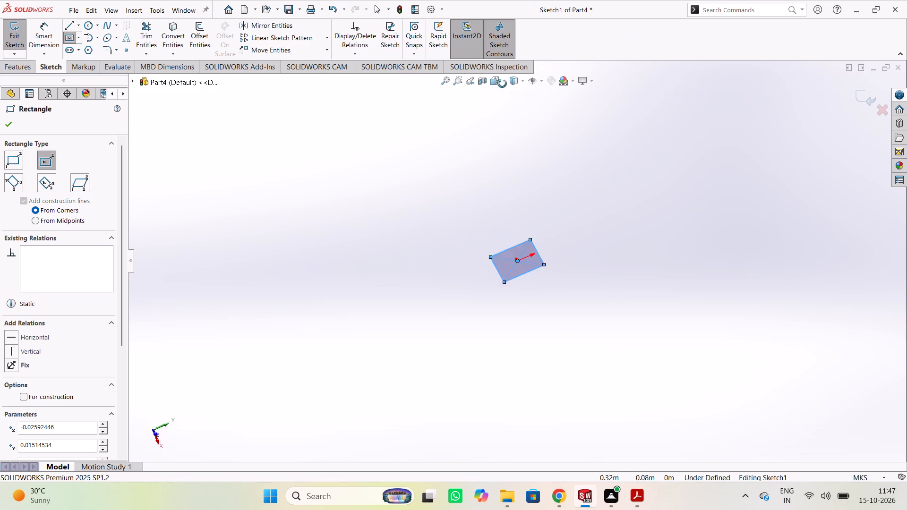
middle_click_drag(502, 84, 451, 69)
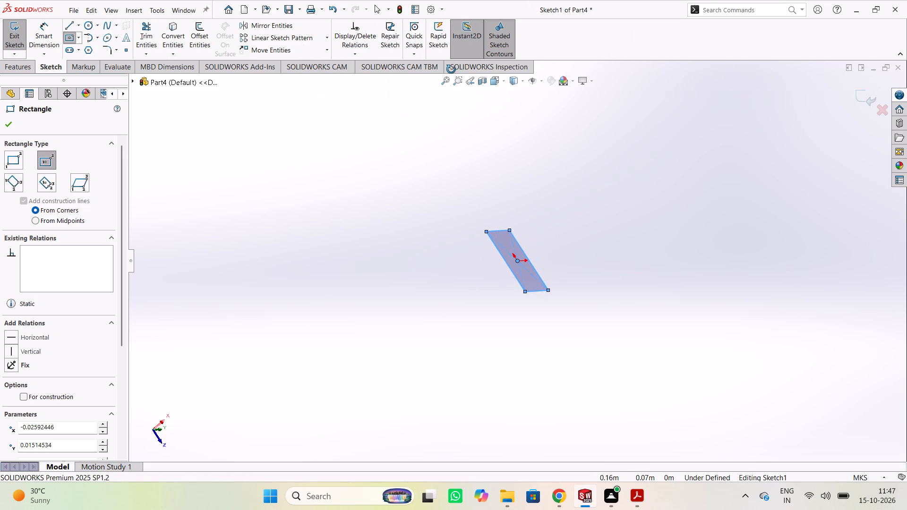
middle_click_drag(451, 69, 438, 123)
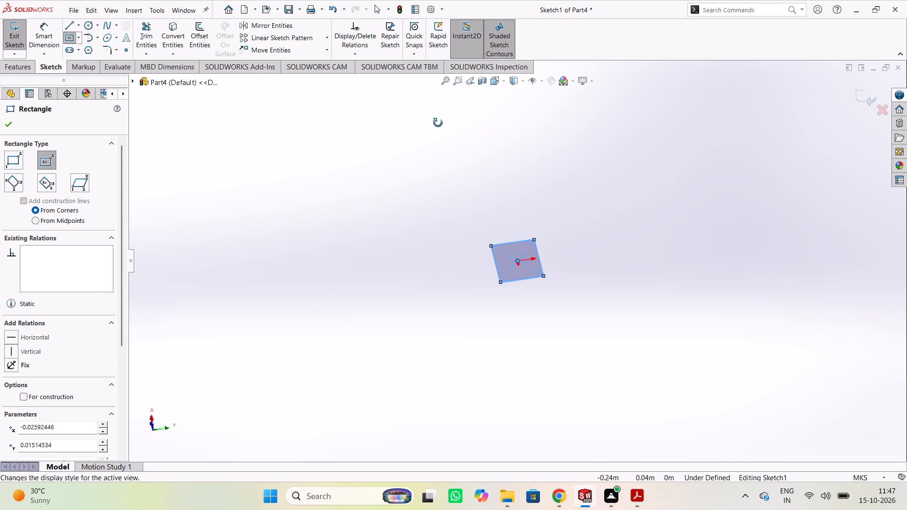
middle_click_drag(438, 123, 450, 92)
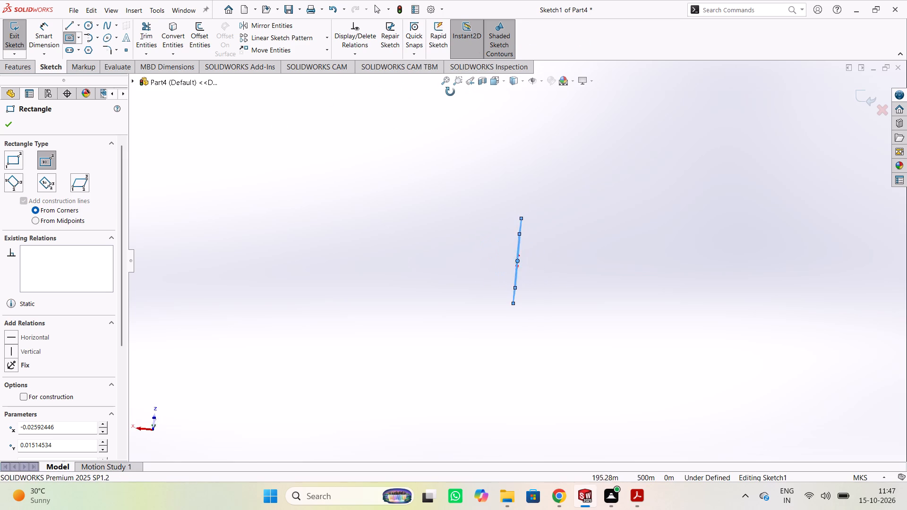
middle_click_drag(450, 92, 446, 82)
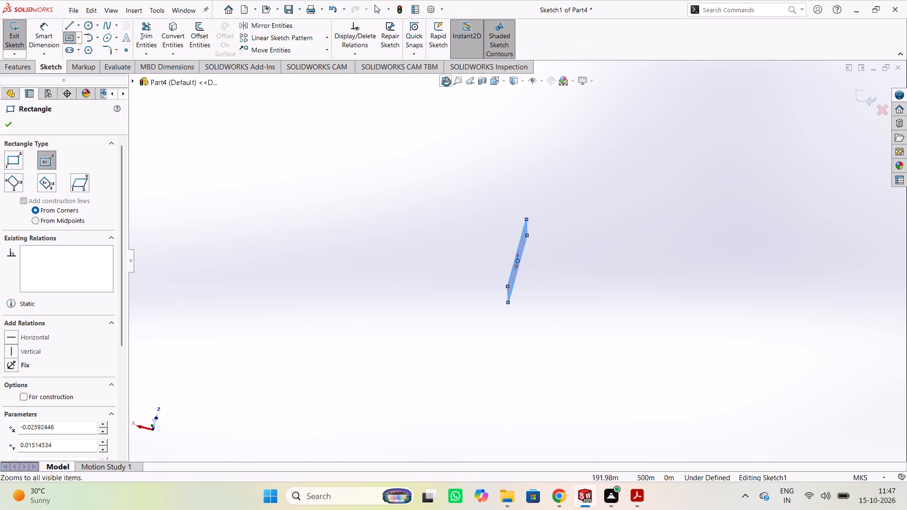
Examine the sketched rectangle from various angles and in the Front and Left standard views, ending in the Right view.
middle_click_drag(446, 82, 577, 92)
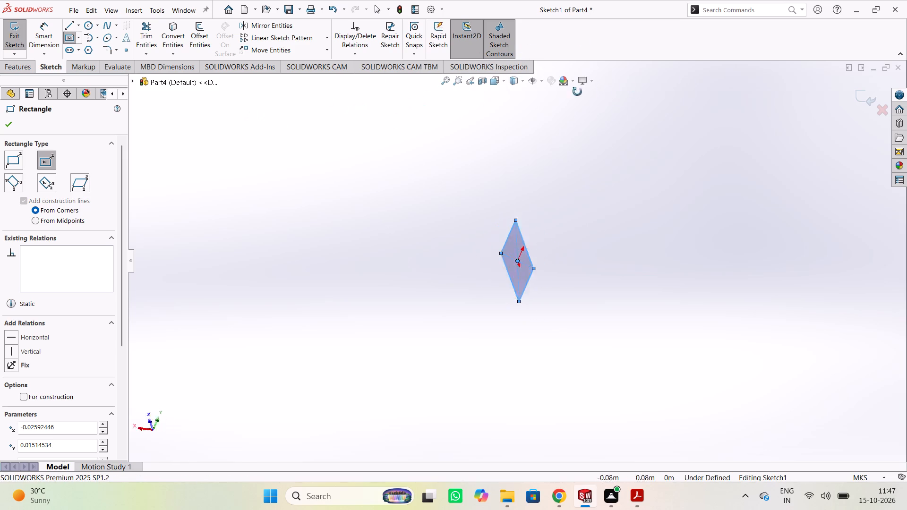
middle_click_drag(577, 92, 418, 103)
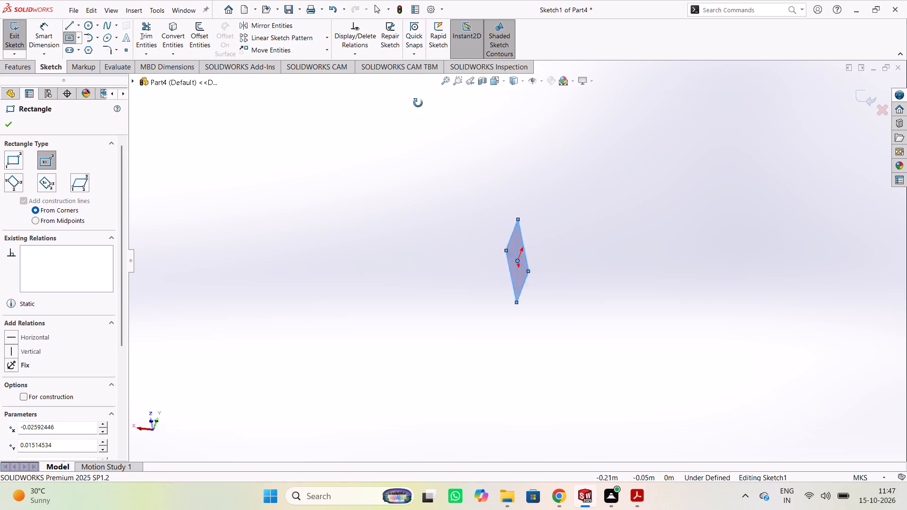
middle_click_drag(418, 103, 415, 111)
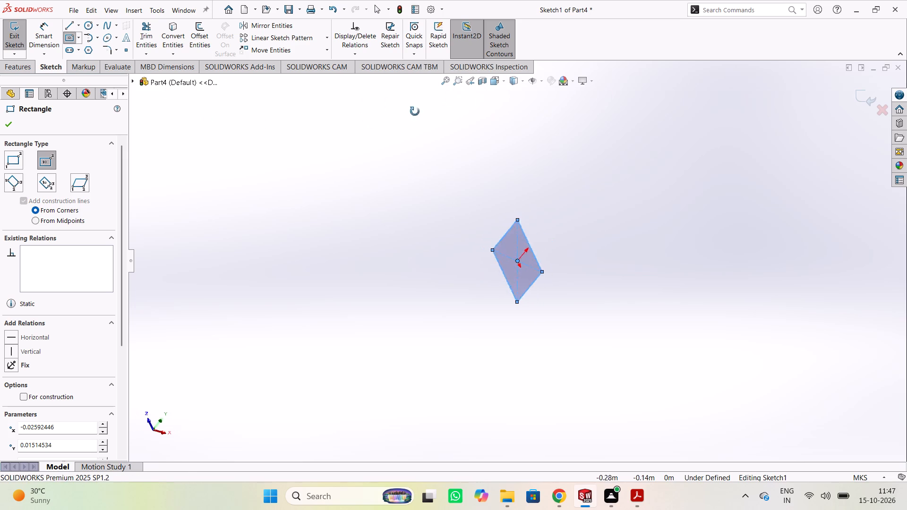
middle_click_drag(415, 111, 465, 103)
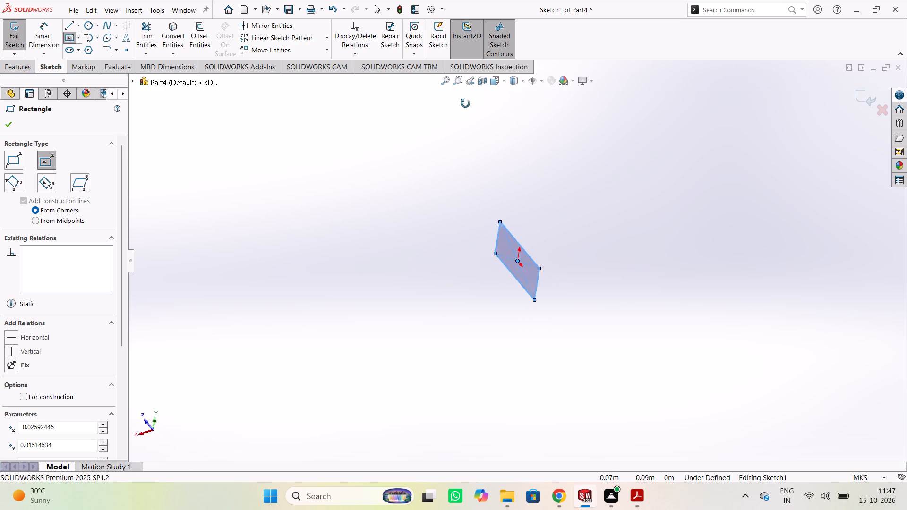
middle_click_drag(465, 103, 510, 103)
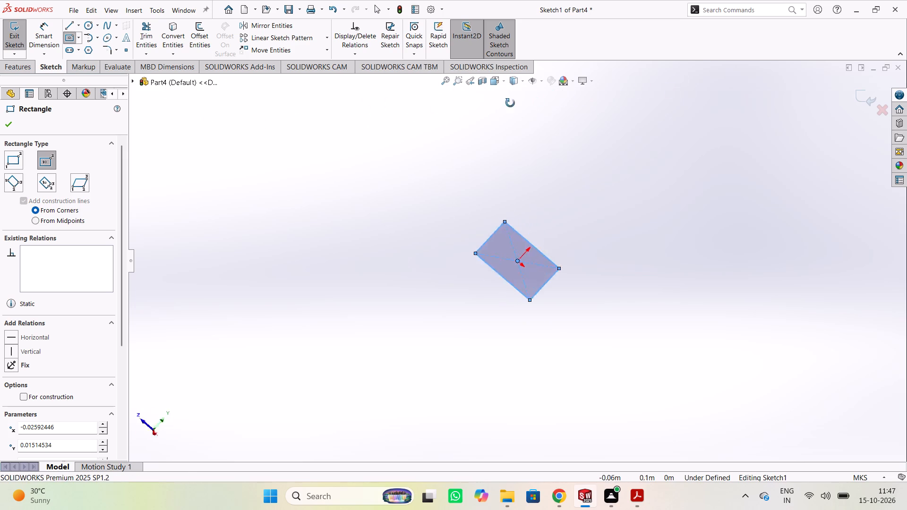
middle_click_drag(510, 103, 664, 96)
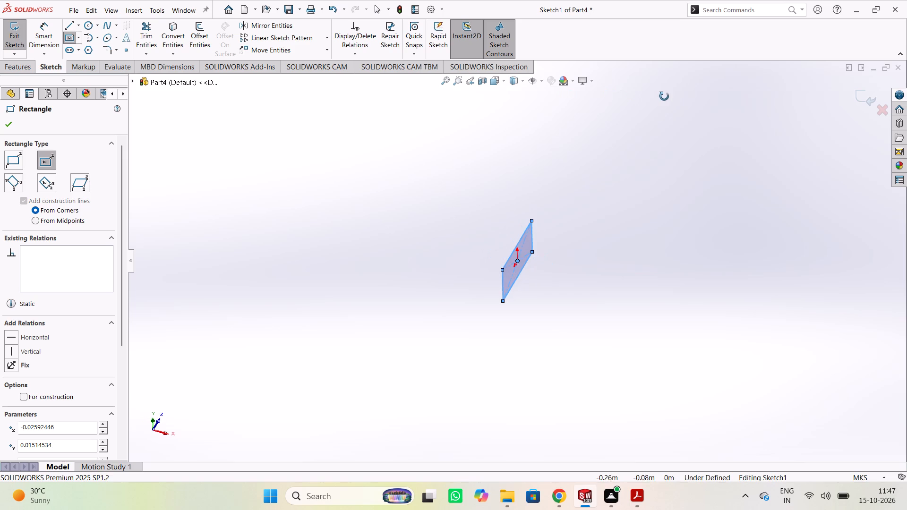
middle_click_drag(664, 96, 615, 108)
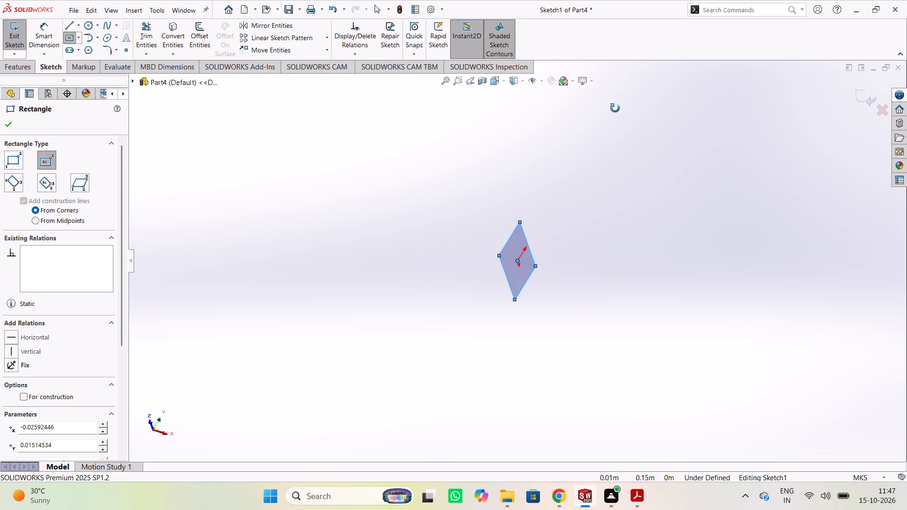
middle_click_drag(615, 108, 810, 134)
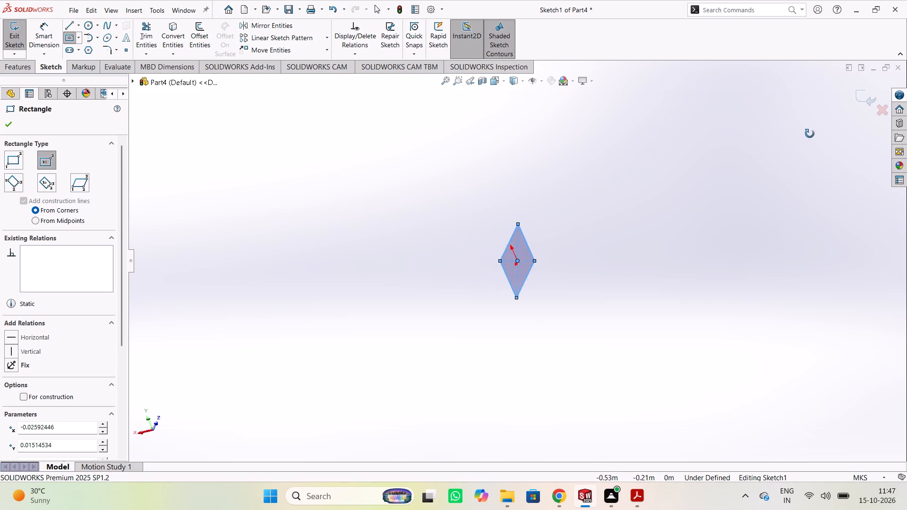
middle_click_drag(810, 134, 544, 162)
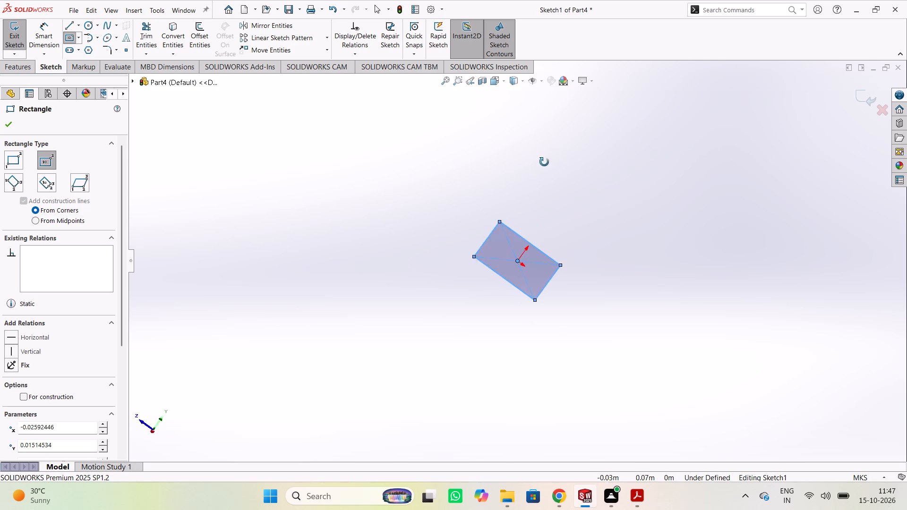
middle_click_drag(544, 162, 619, 200)
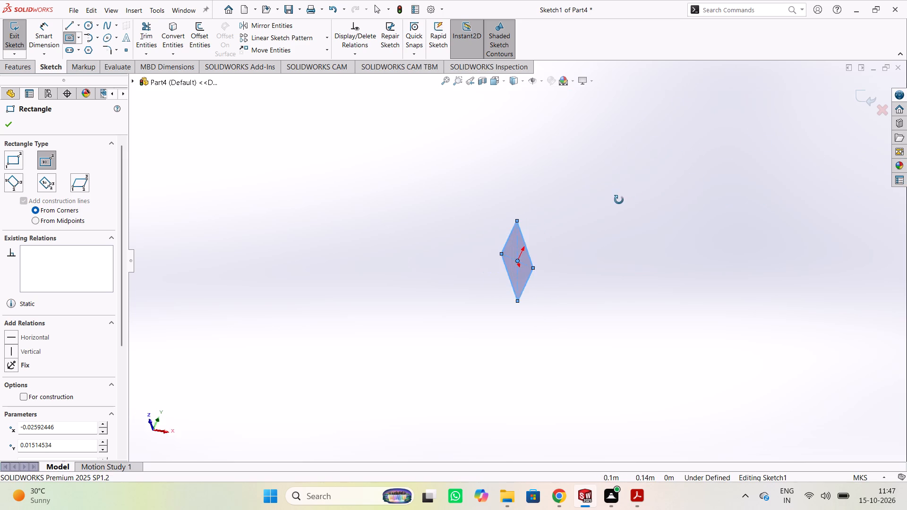
middle_click_drag(619, 200, 776, 218)
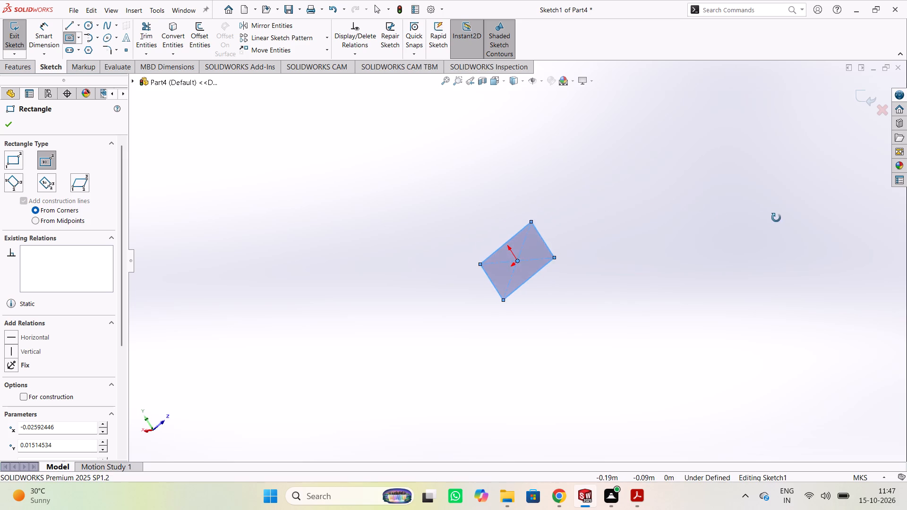
middle_click_drag(776, 218, 626, 236)
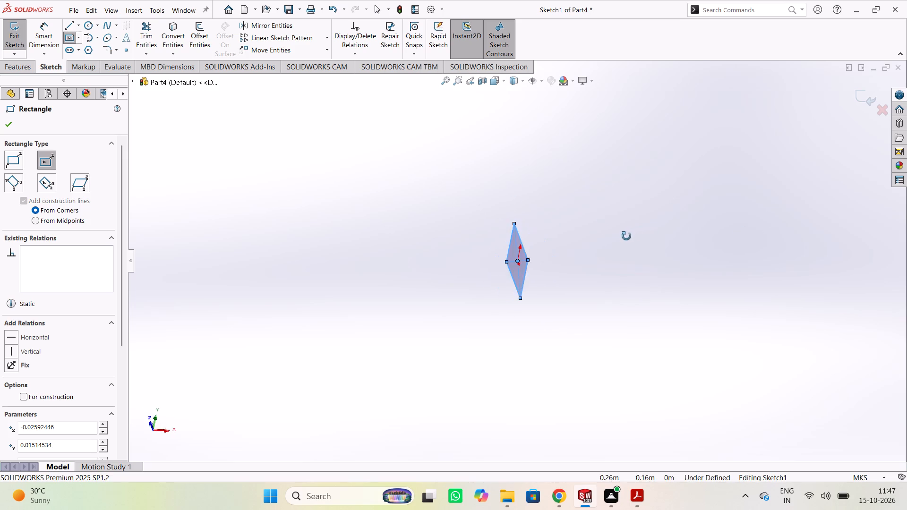
middle_click_drag(626, 236, 835, 176)
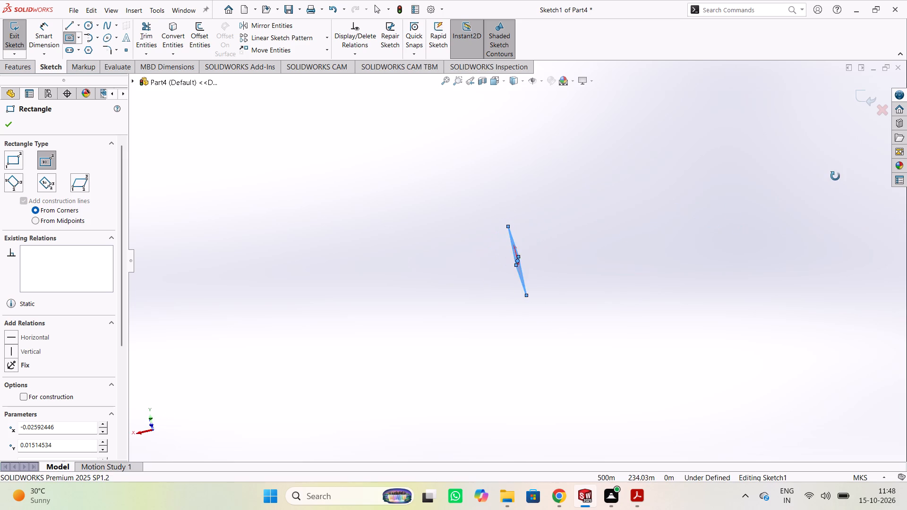
middle_click_drag(835, 176, 841, 248)
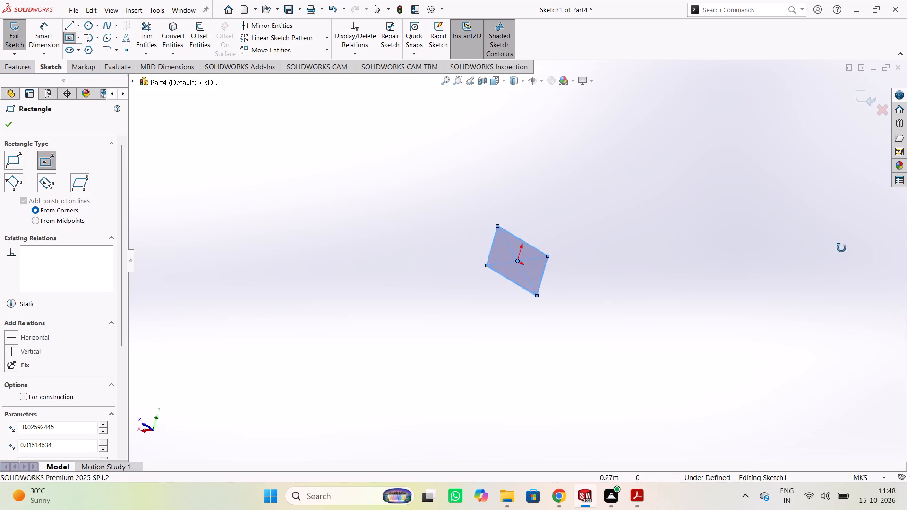
middle_click_drag(841, 248, 884, 249)
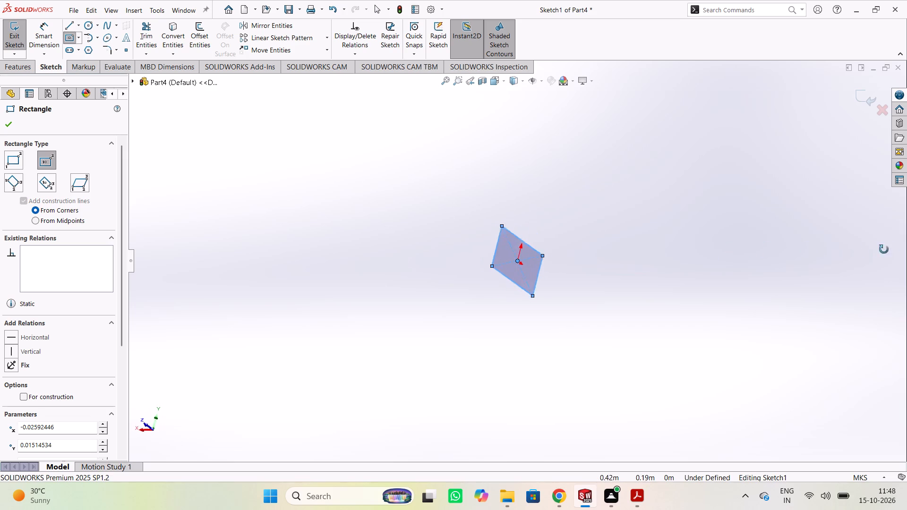
middle_click_drag(884, 249, 738, 236)
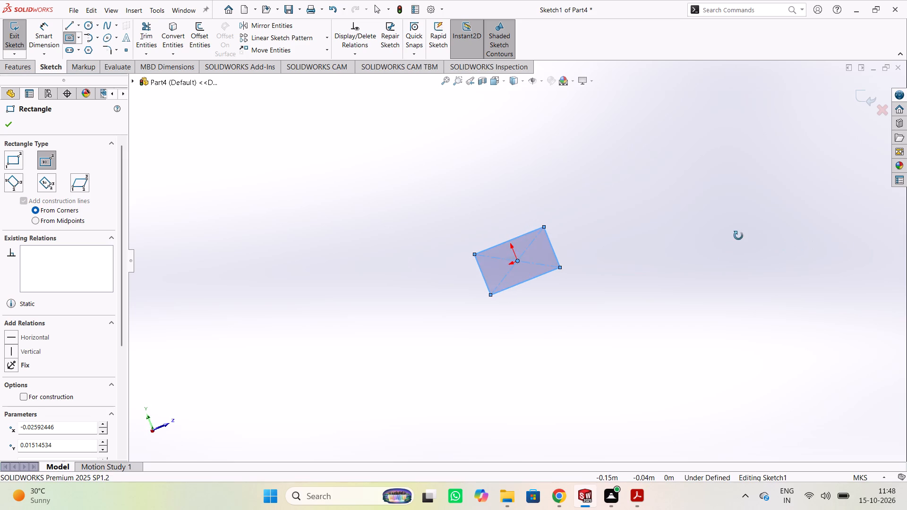
middle_click_drag(738, 236, 737, 234)
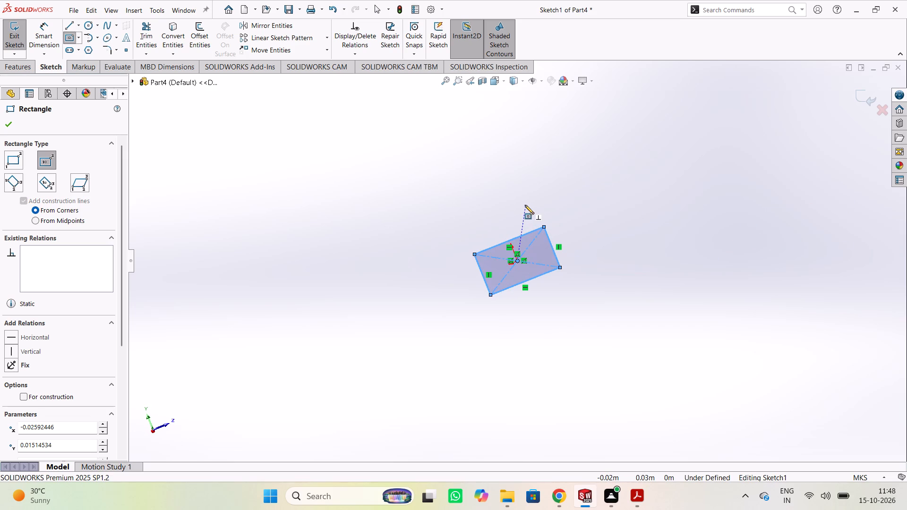
key("ctrl+1")
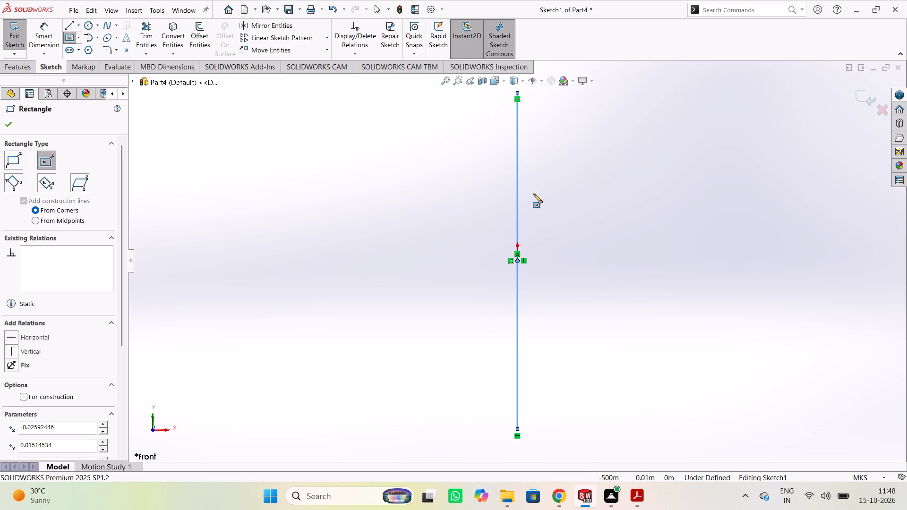
key("ctrl+3")
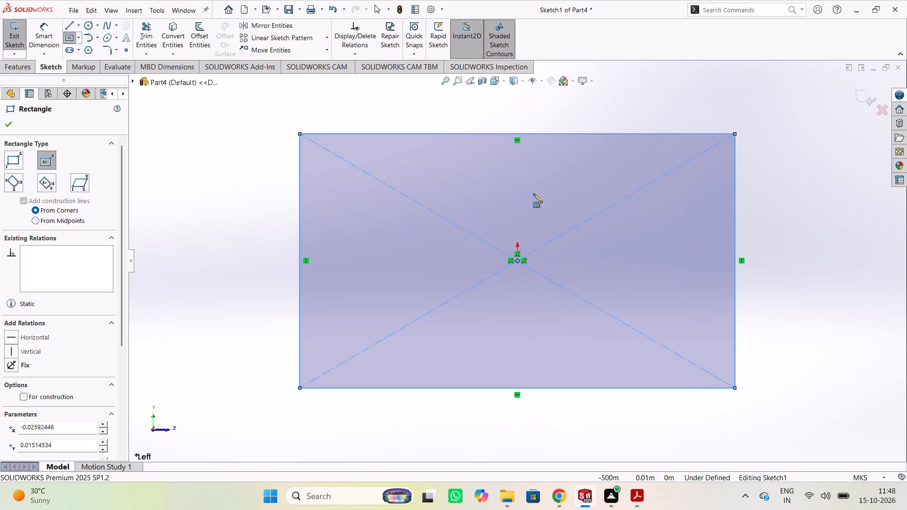
key("ctrl+4")
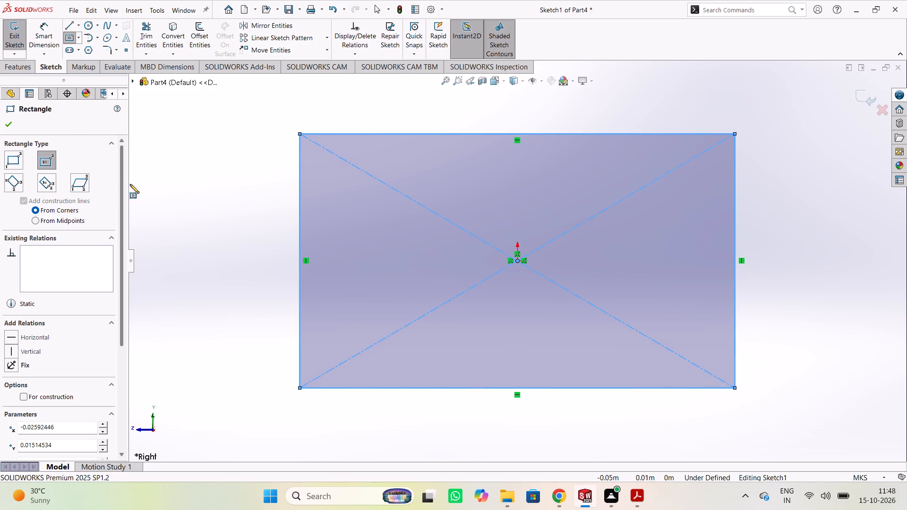
Delete the whole center rectangle from the sketch, including its center point and construction diagonals.
key("Escape")
left_click_drag(253, 137, 567, 350)
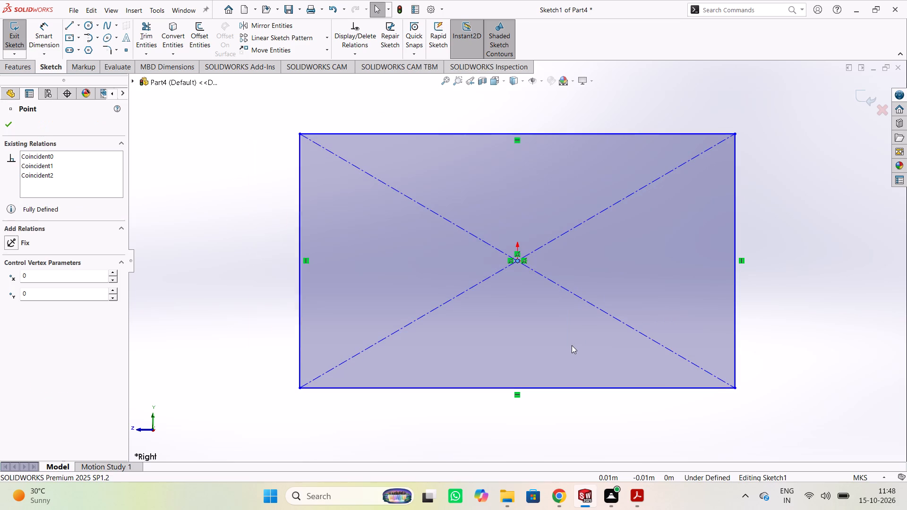
key("Delete")
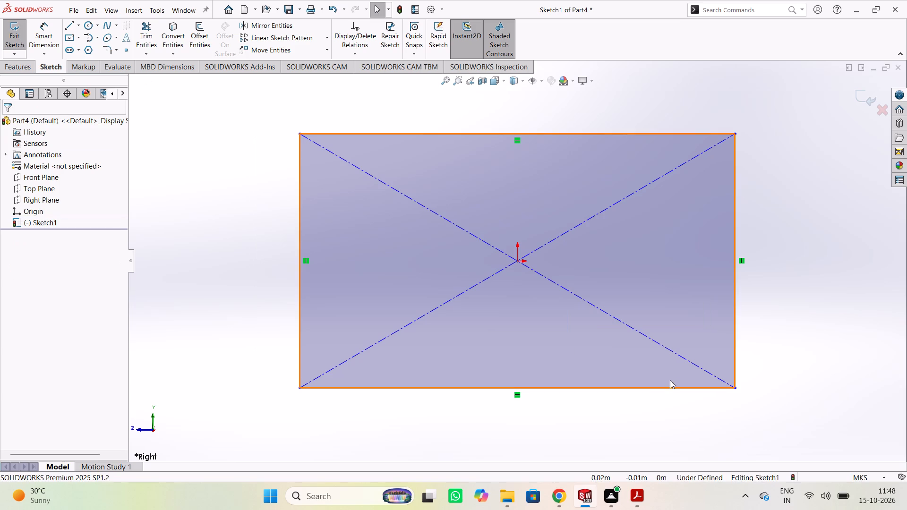
left_click_drag(752, 401, 532, 220)
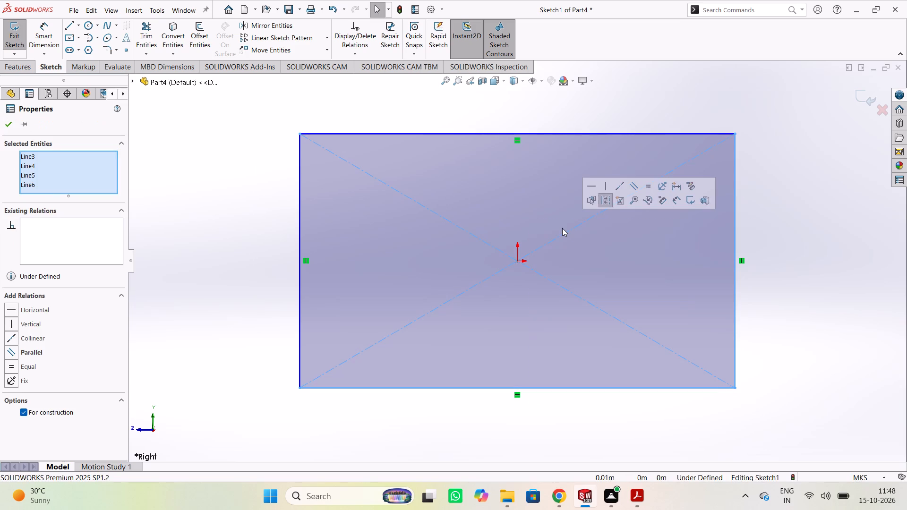
key("Delete")
left_click_drag(785, 126, 68, 165)
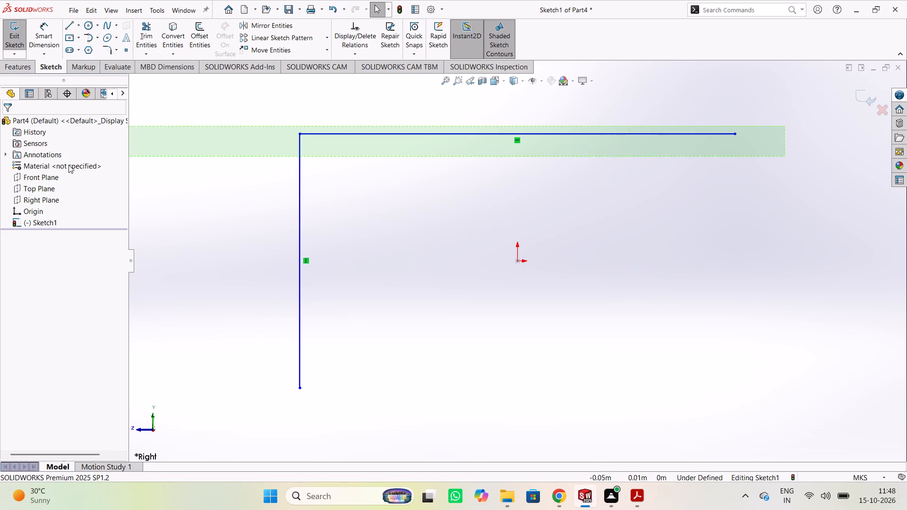
left_click_drag(68, 165, 135, 330)
key("Delete")
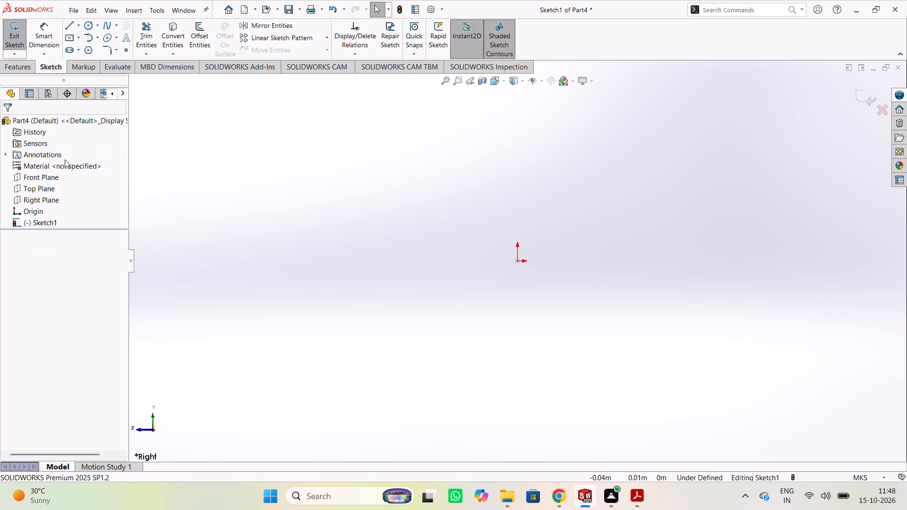
Sketch a circle centred on the origin with a radius of 7 m.
left_click(89, 25)
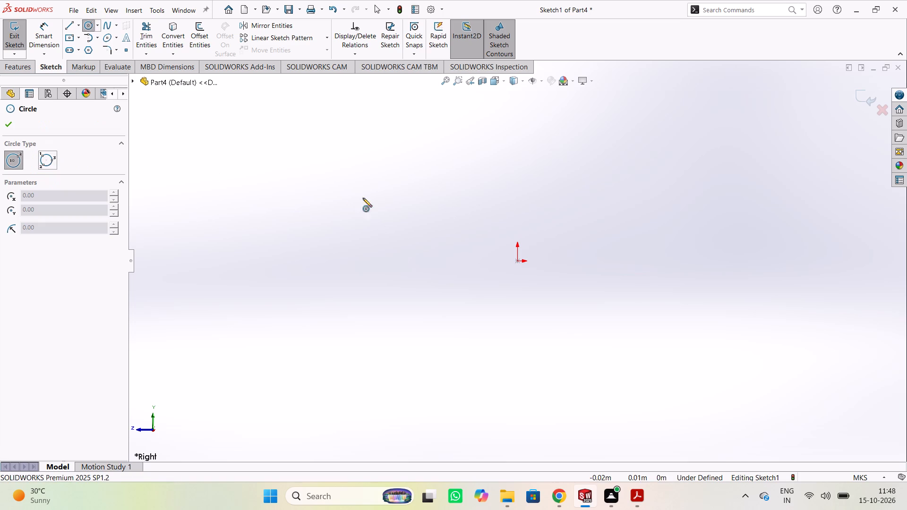
left_click(519, 263)
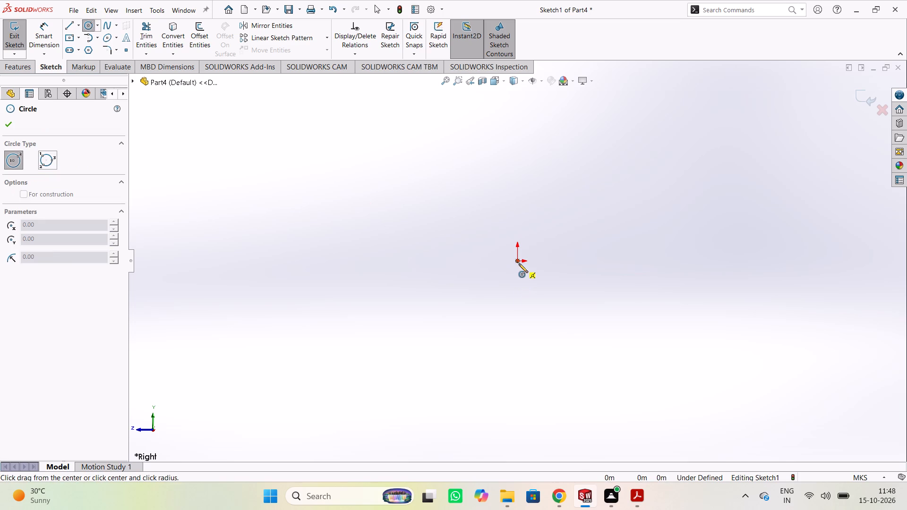
left_click(544, 316)
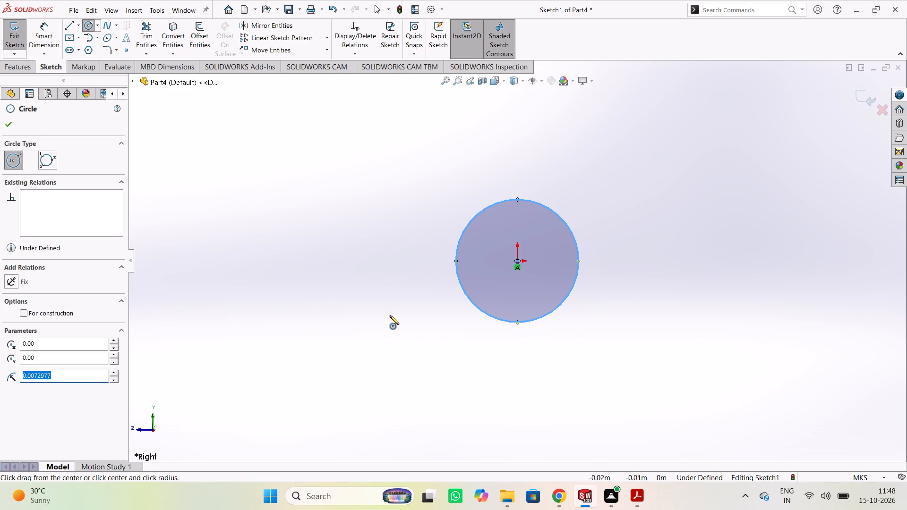
key("7")
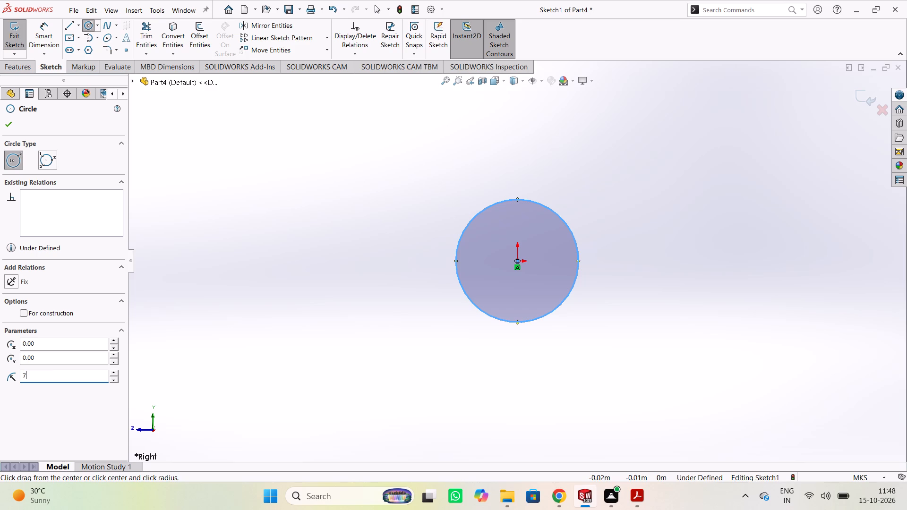
key("Return")
scroll(428, 307, "down", 4)
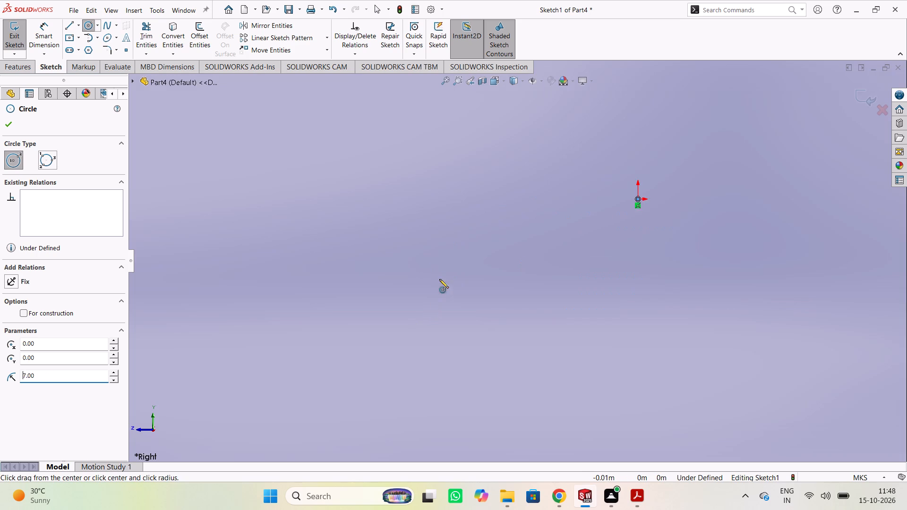
scroll(457, 250, "up", 20)
scroll(457, 250, "up", 4)
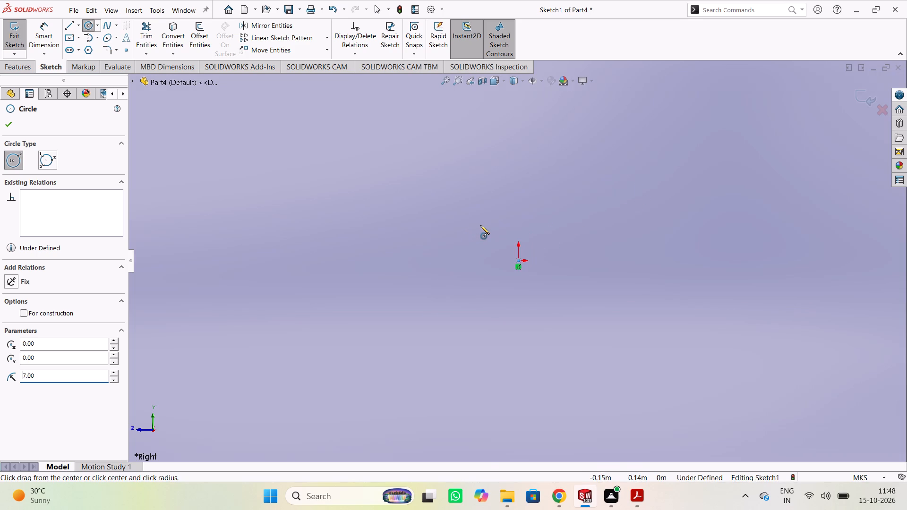
scroll(480, 225, "up", 15)
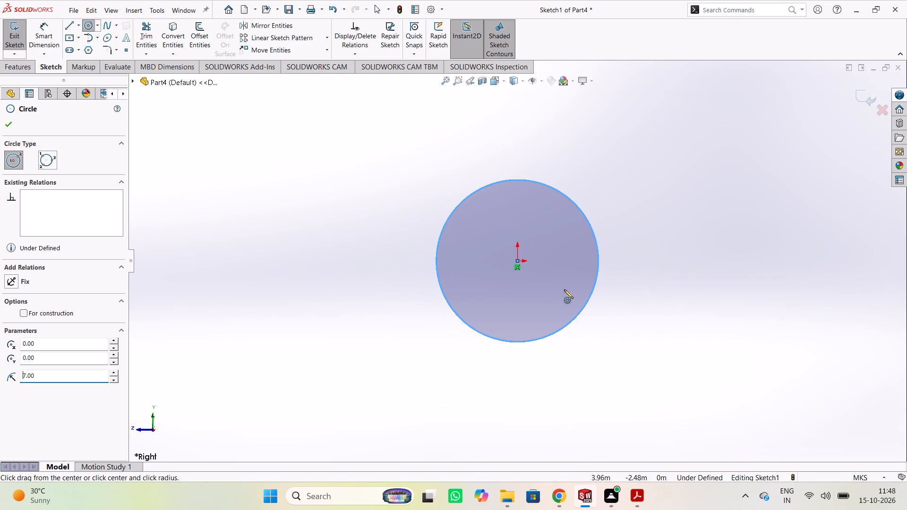
key("Escape")
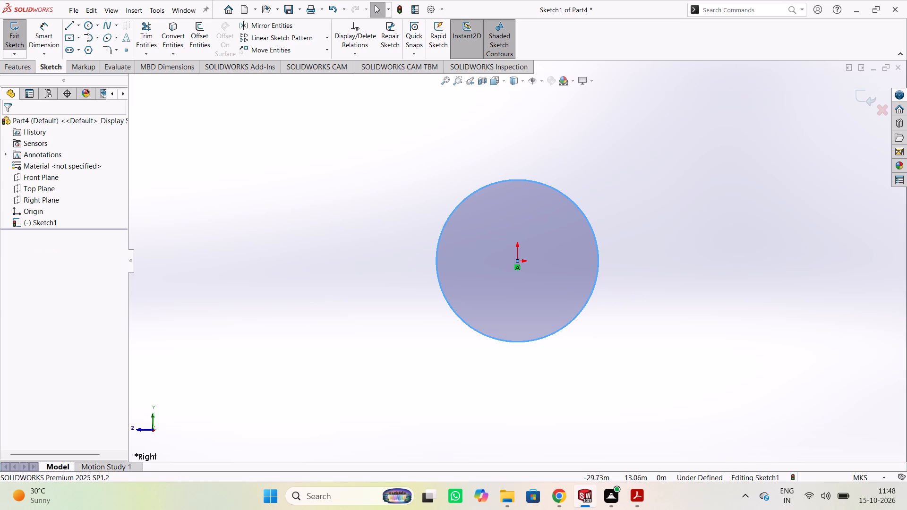
Dimension the circle's diameter, accepting the value as drawn and placing the label outside the circle at its lower right.
left_click(33, 33)
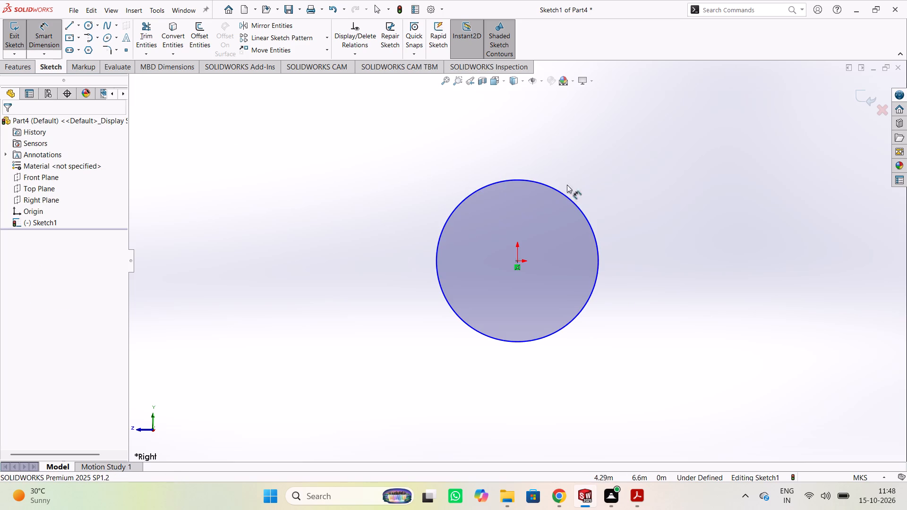
left_click(578, 204)
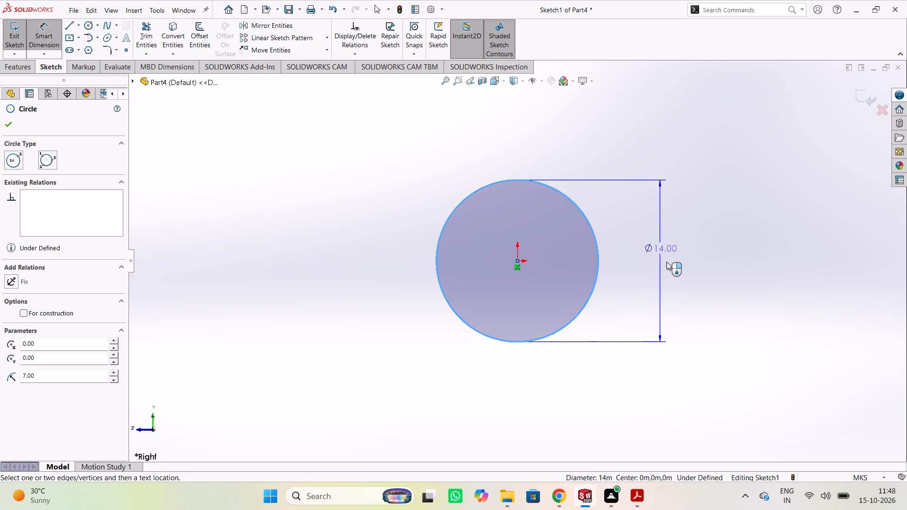
left_click(693, 378)
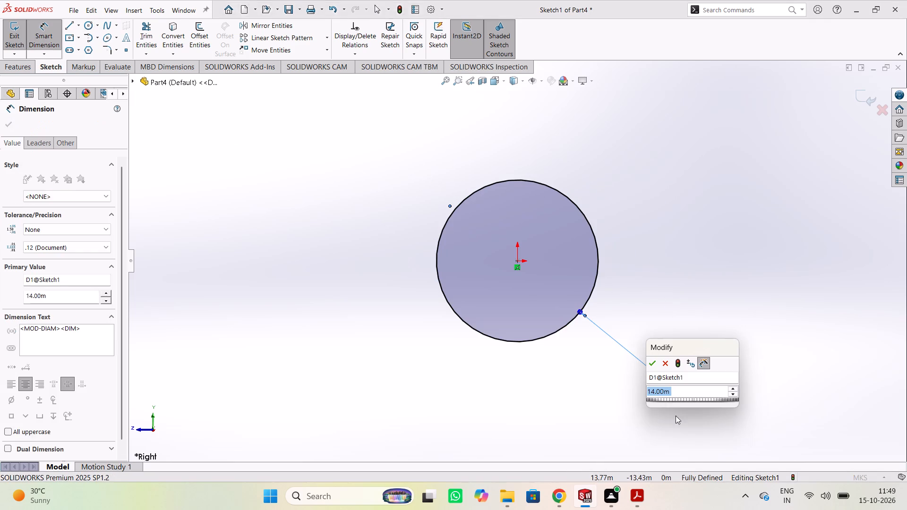
left_click(652, 365)
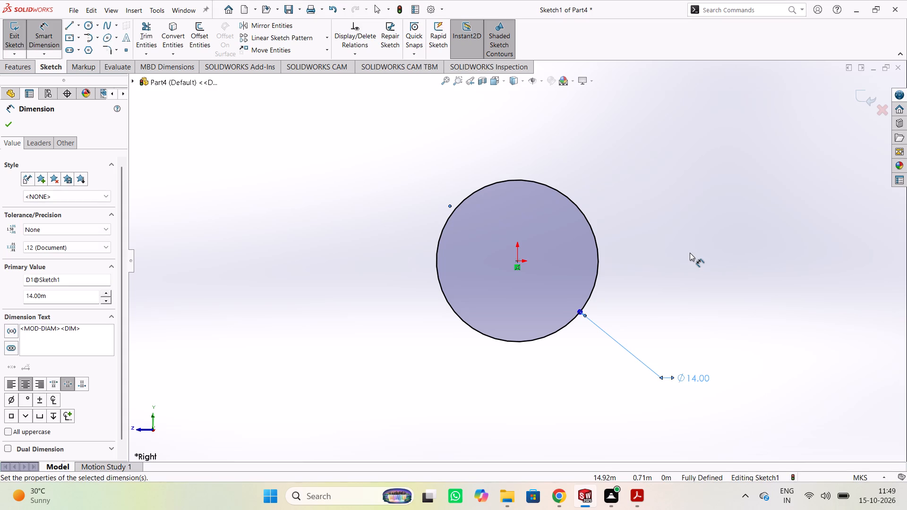
scroll(690, 253, "down", 2)
scroll(690, 253, "up", 3)
scroll(690, 253, "down", 2)
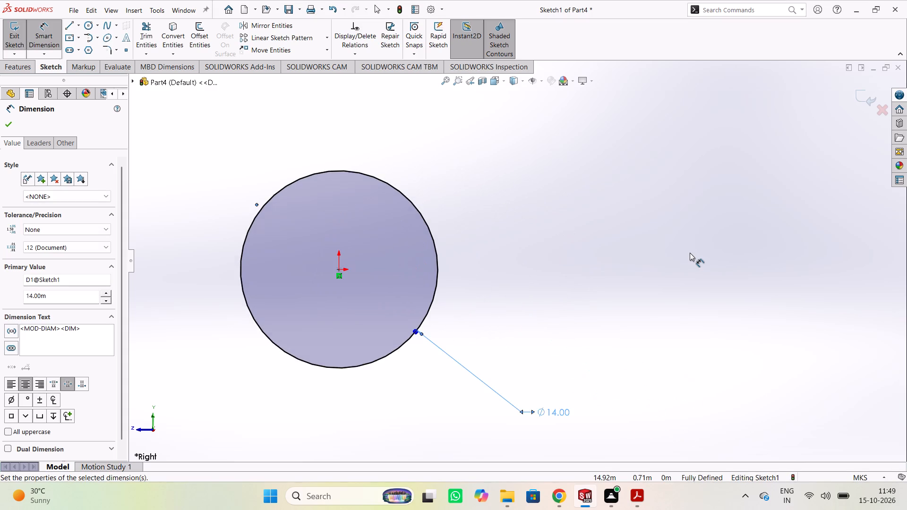
scroll(690, 253, "up", 1)
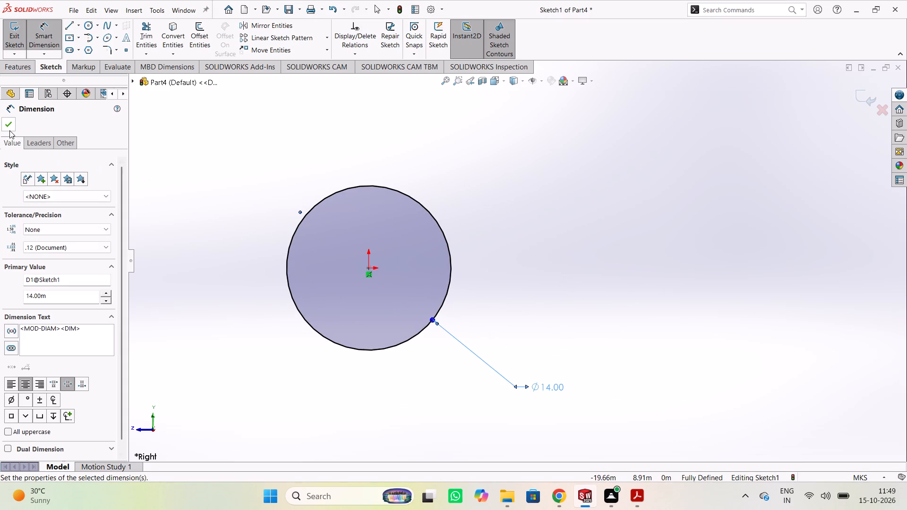
left_click(9, 130)
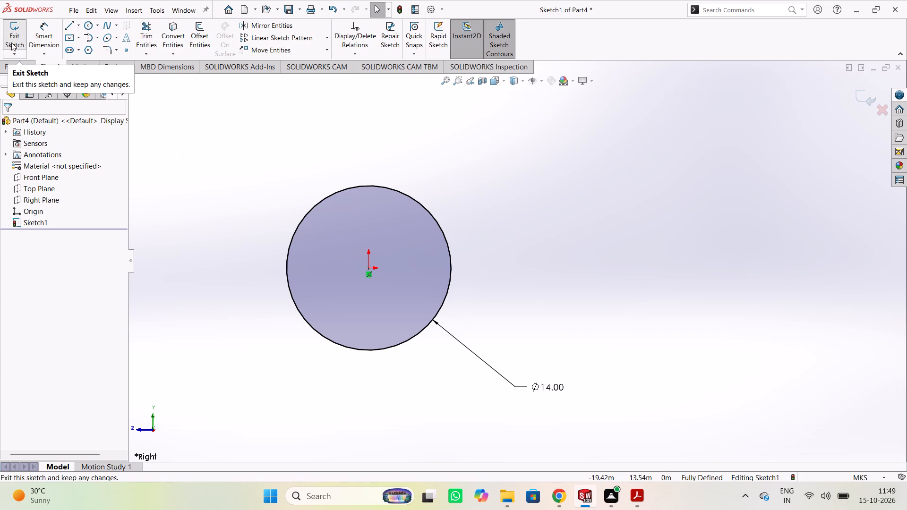
Set up a boss extrusion of the circle from the sketch plane with a Blind end condition and a 58.5 m depth.
left_click(14, 62)
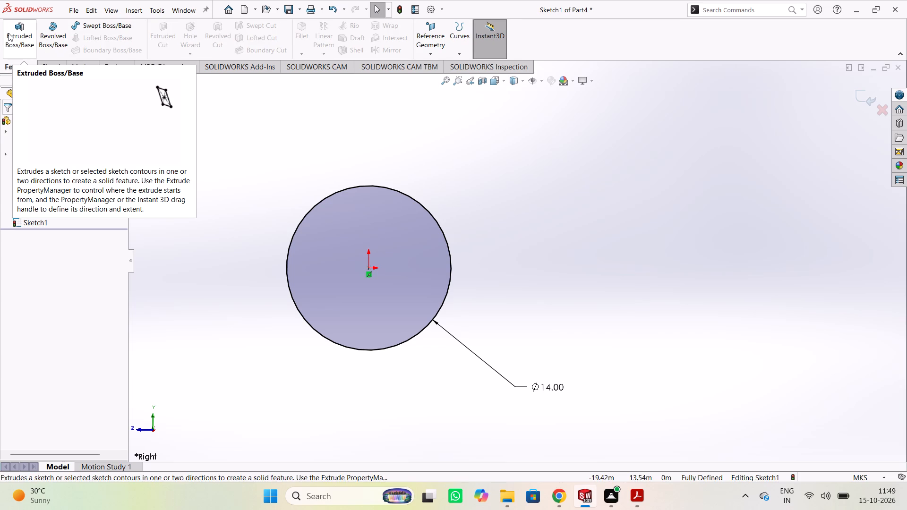
left_click(9, 33)
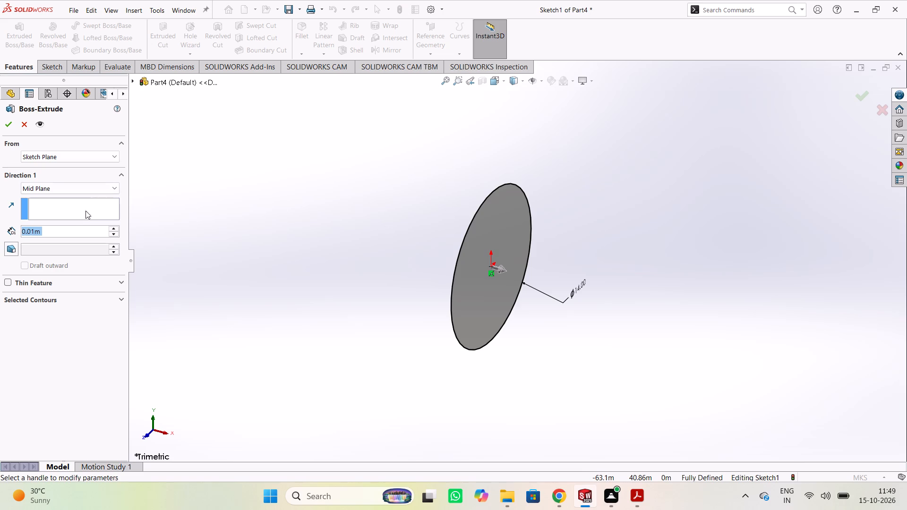
left_click(67, 192)
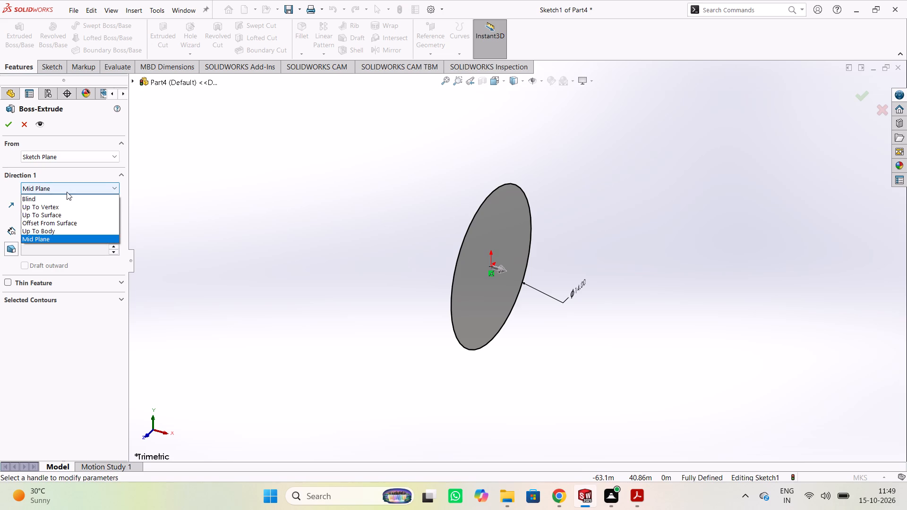
left_click(54, 199)
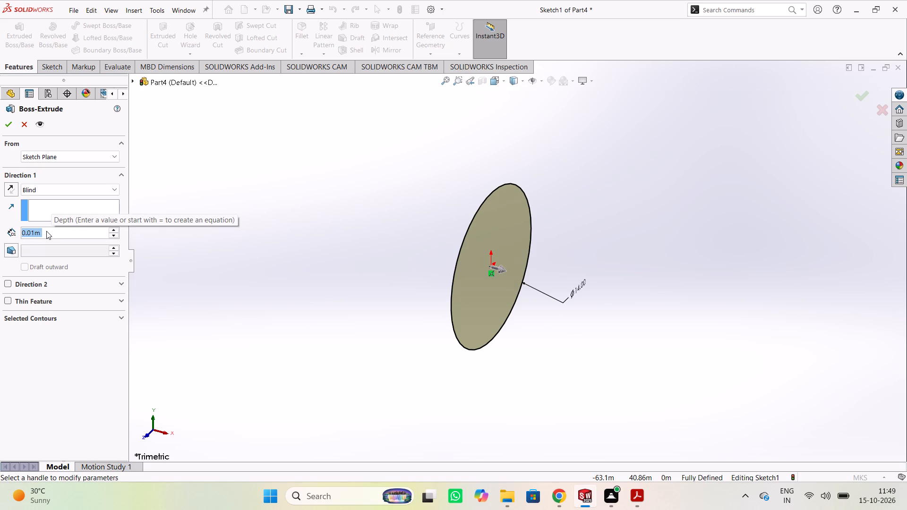
type("58")
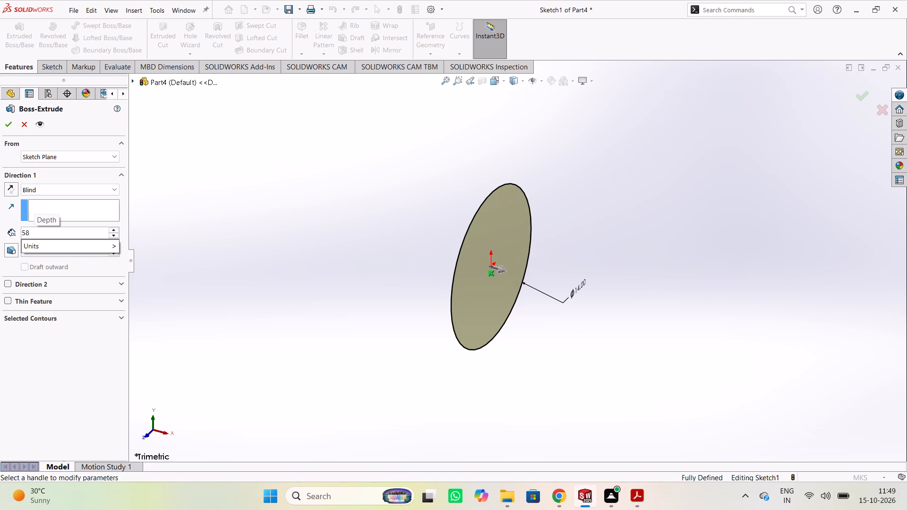
type(".5")
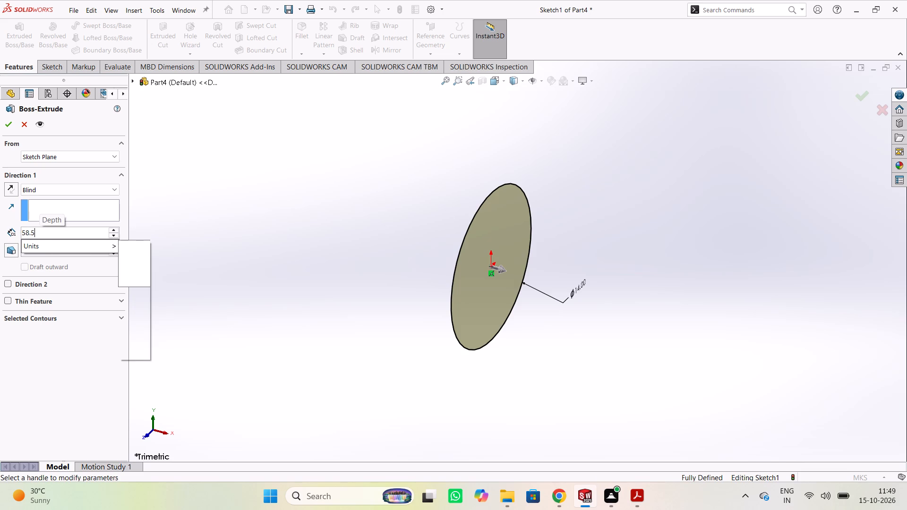
left_click(10, 252)
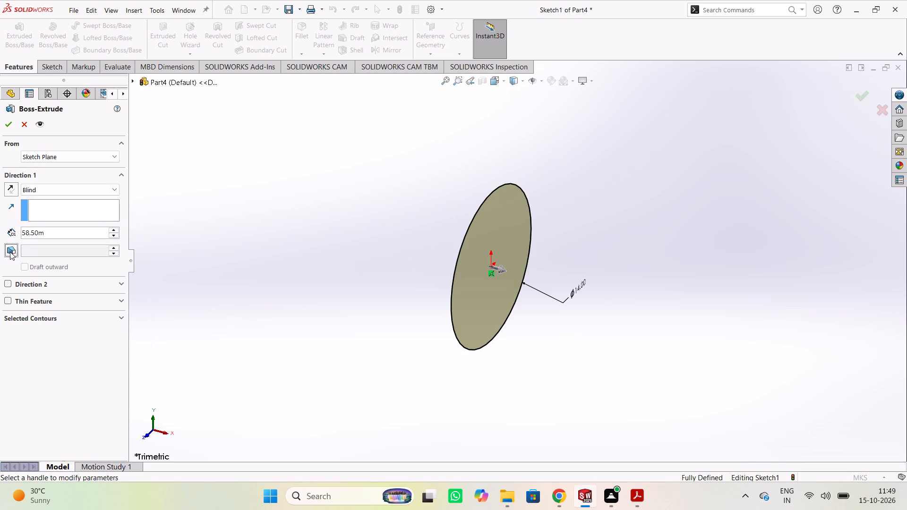
scroll(246, 214, "down", 2)
scroll(251, 209, "up", 8)
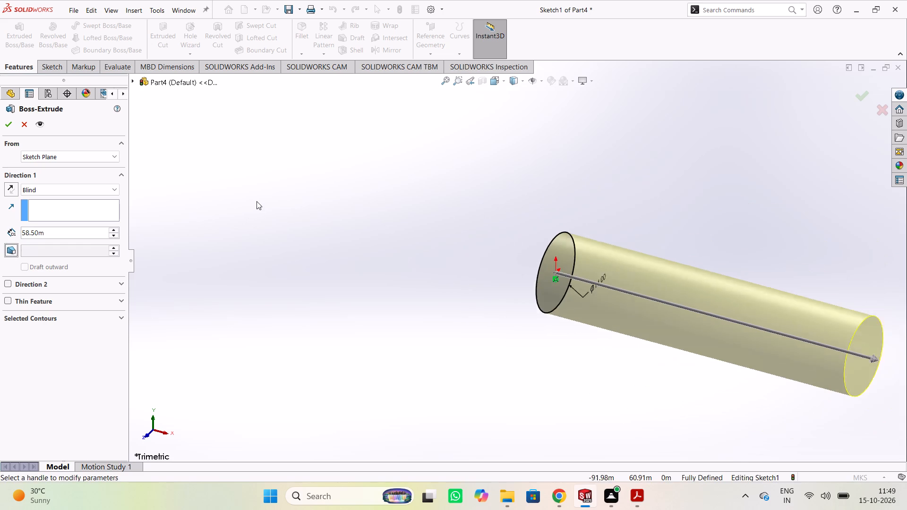
scroll(289, 207, "up", 1)
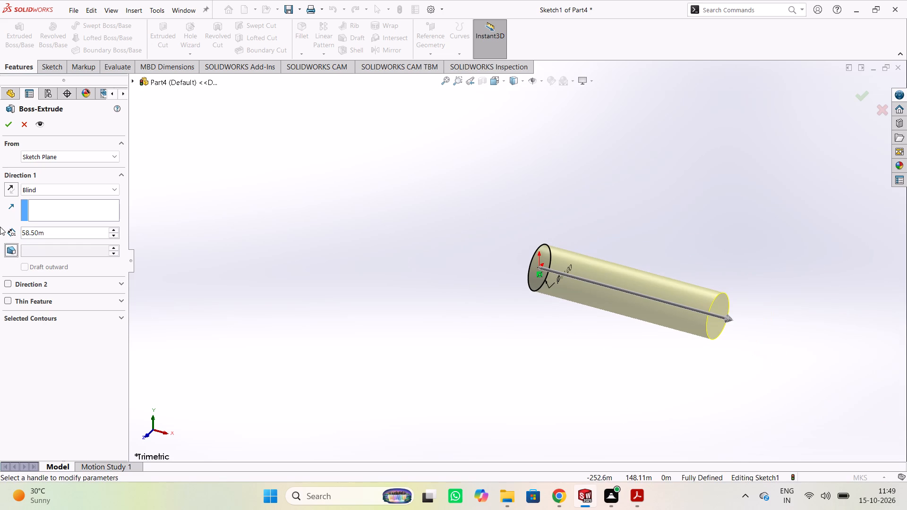
Turn on draft for the extrusion with an inward angle of 1 degree.
left_click(7, 249)
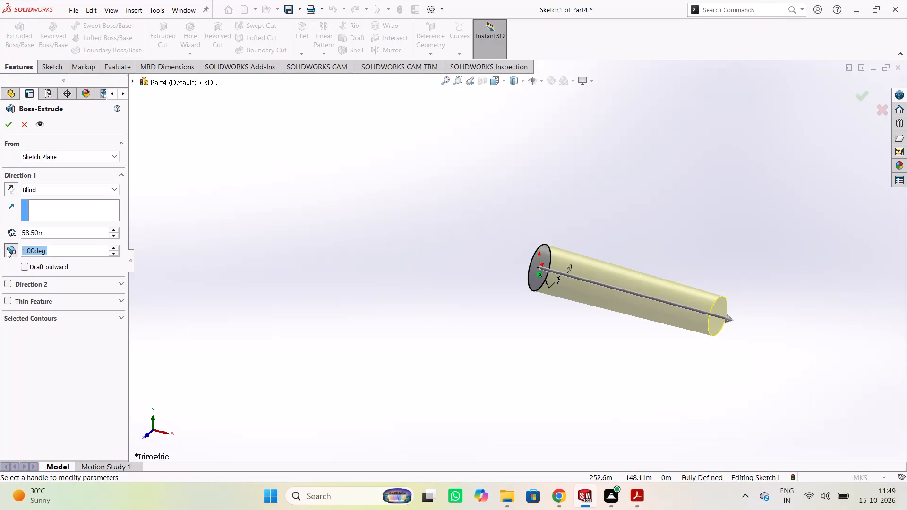
left_click(7, 249)
left_click(7, 249)
left_click(7, 249)
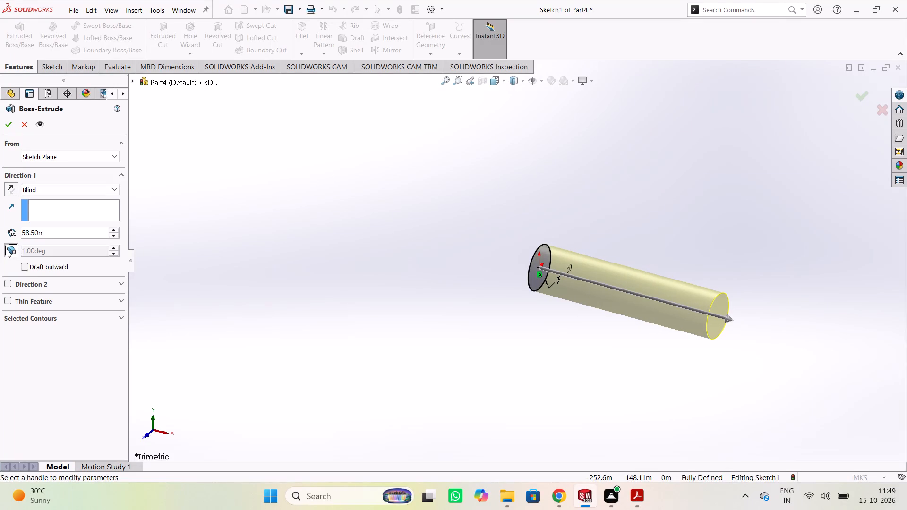
left_click(7, 249)
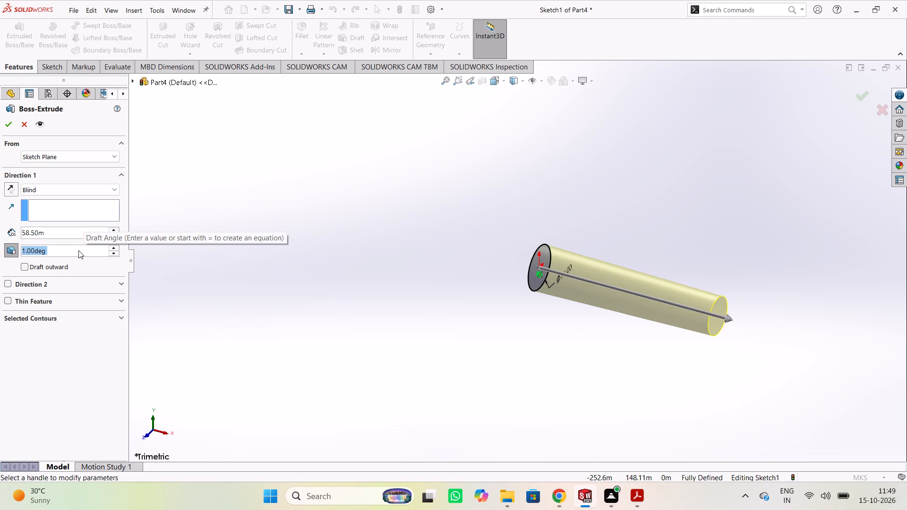
left_click(13, 249)
left_click(13, 249)
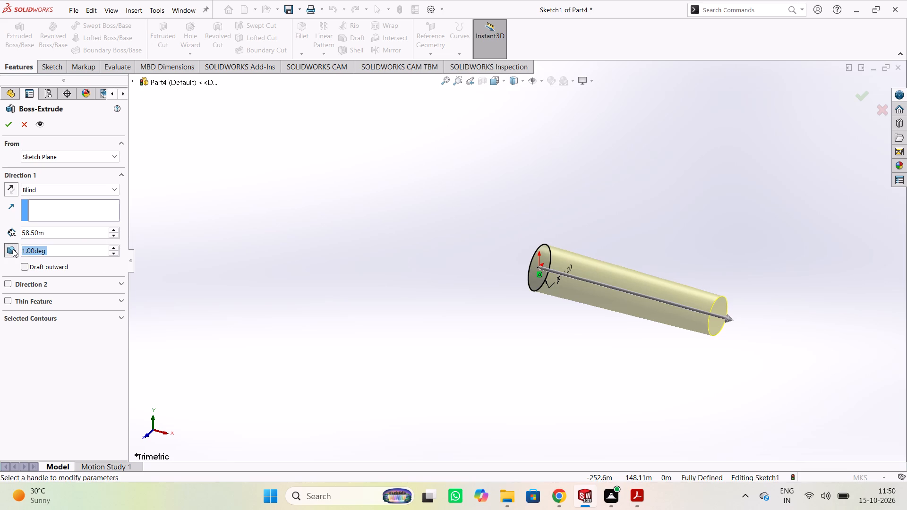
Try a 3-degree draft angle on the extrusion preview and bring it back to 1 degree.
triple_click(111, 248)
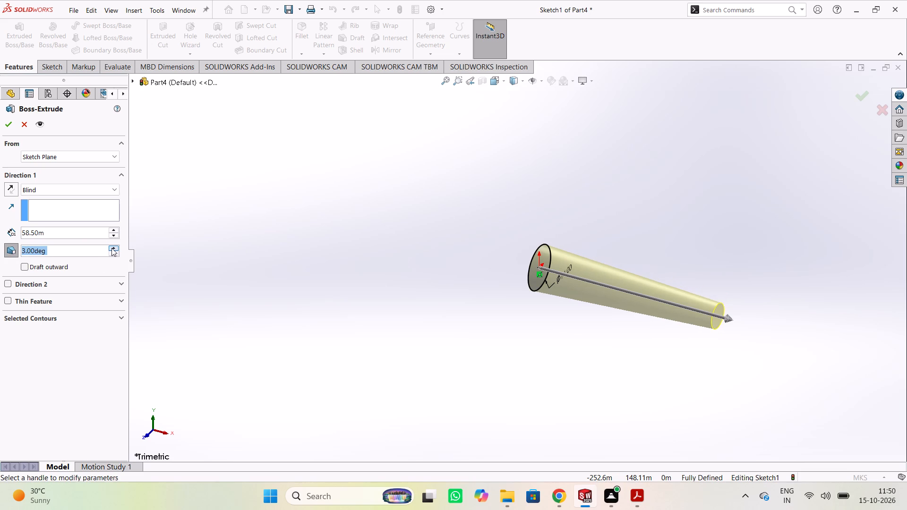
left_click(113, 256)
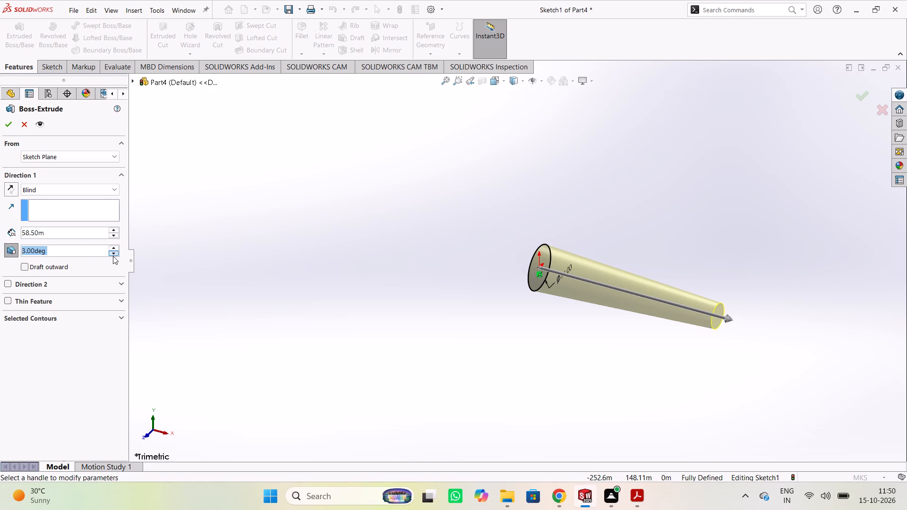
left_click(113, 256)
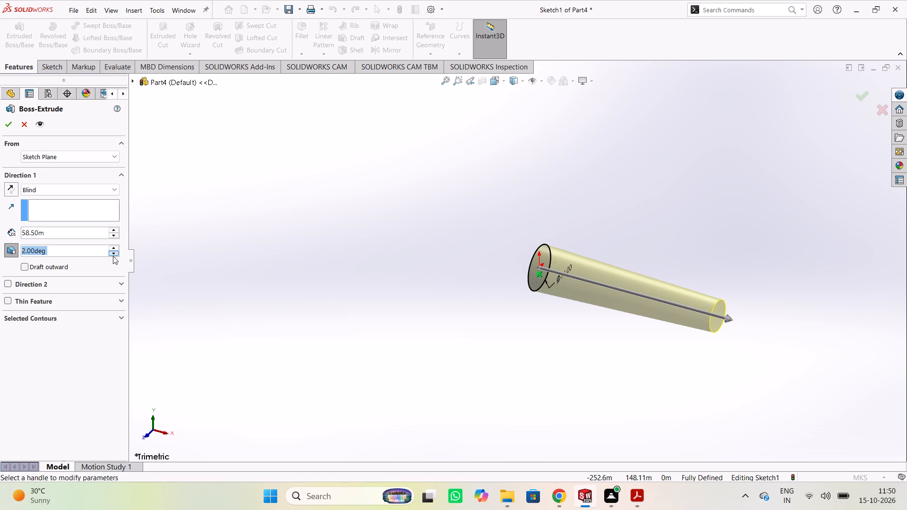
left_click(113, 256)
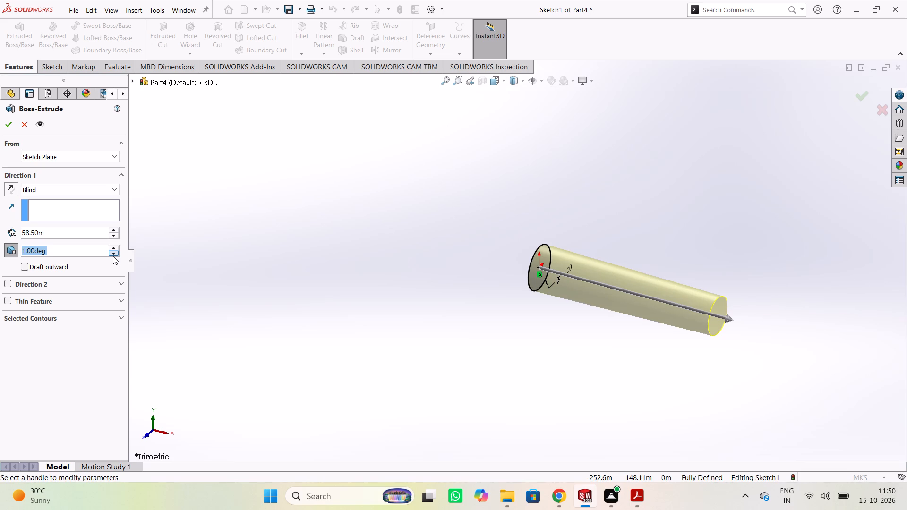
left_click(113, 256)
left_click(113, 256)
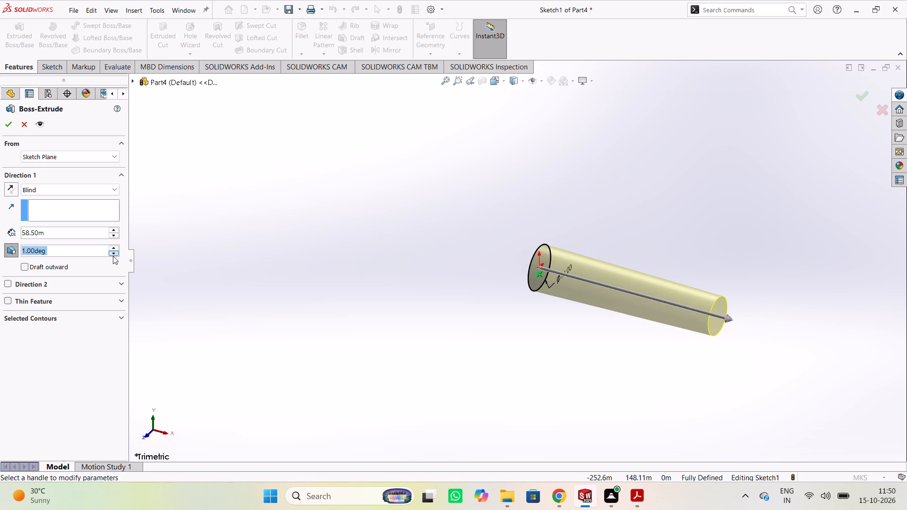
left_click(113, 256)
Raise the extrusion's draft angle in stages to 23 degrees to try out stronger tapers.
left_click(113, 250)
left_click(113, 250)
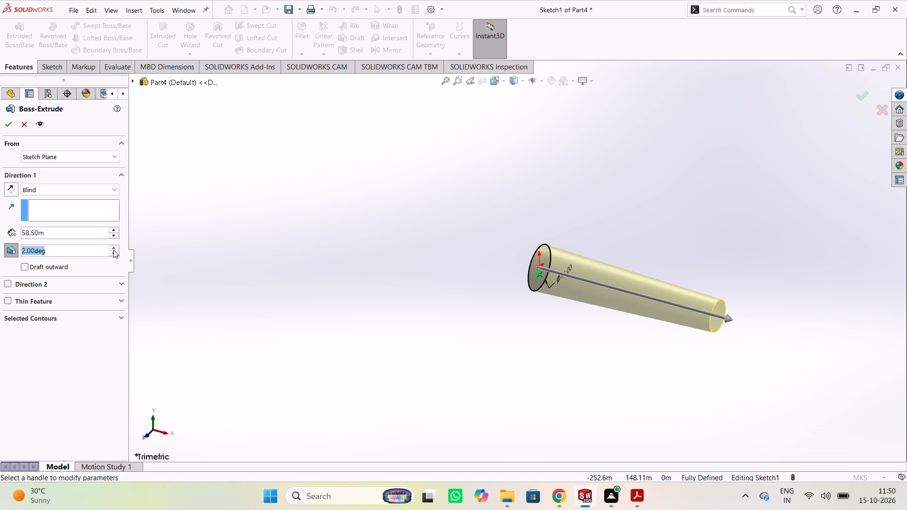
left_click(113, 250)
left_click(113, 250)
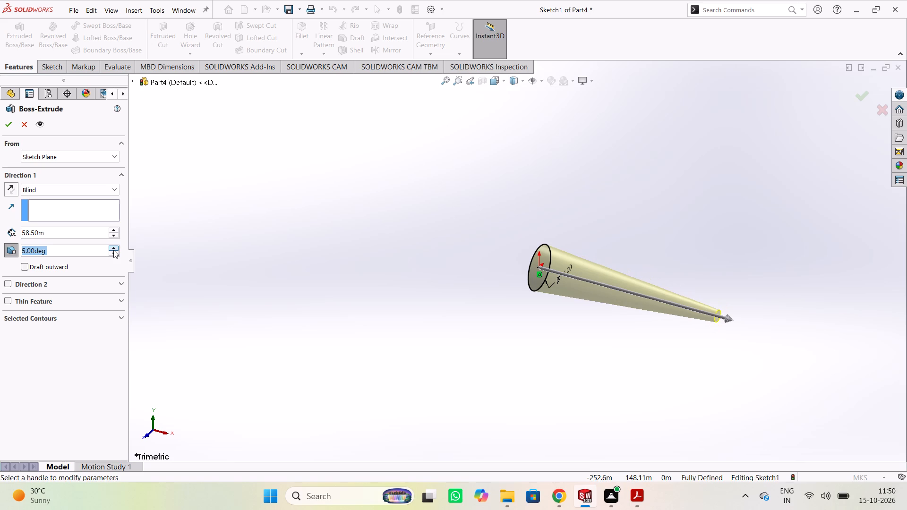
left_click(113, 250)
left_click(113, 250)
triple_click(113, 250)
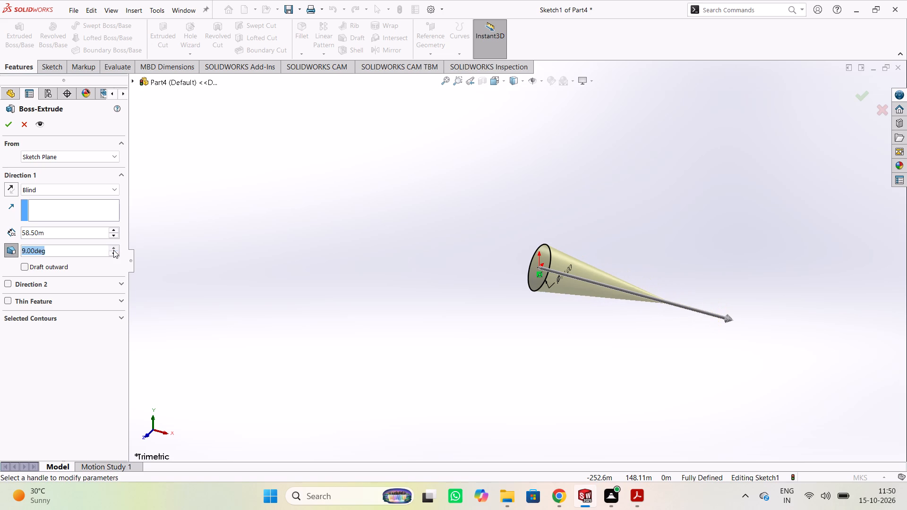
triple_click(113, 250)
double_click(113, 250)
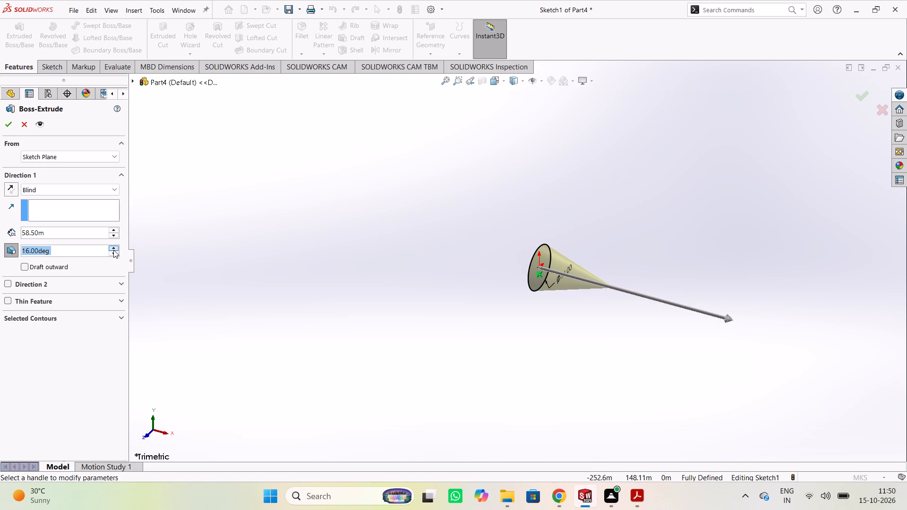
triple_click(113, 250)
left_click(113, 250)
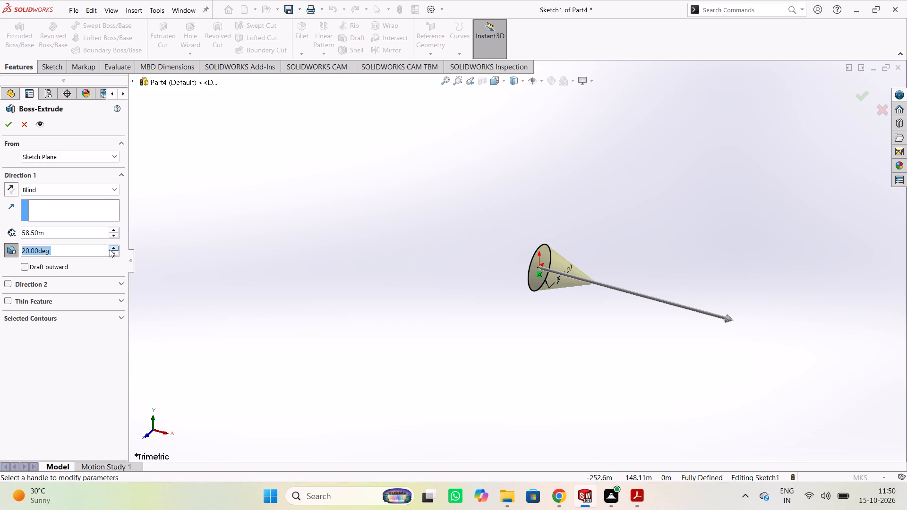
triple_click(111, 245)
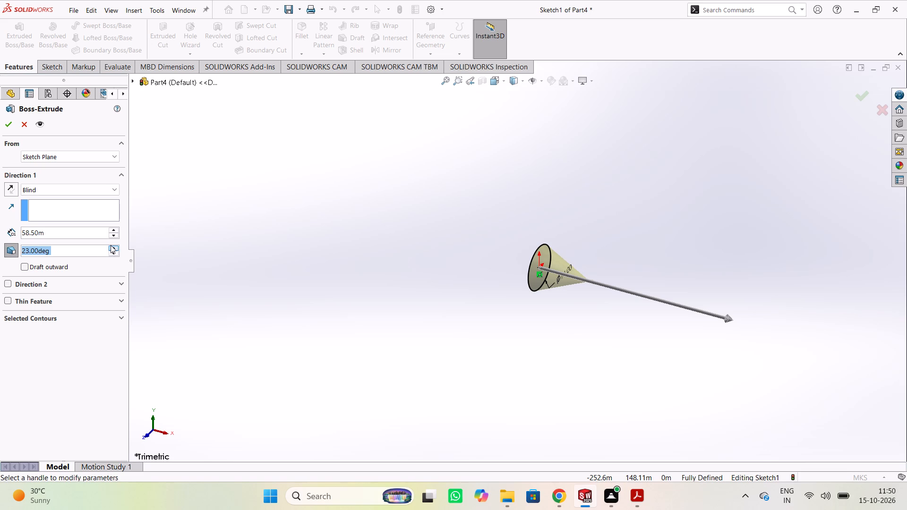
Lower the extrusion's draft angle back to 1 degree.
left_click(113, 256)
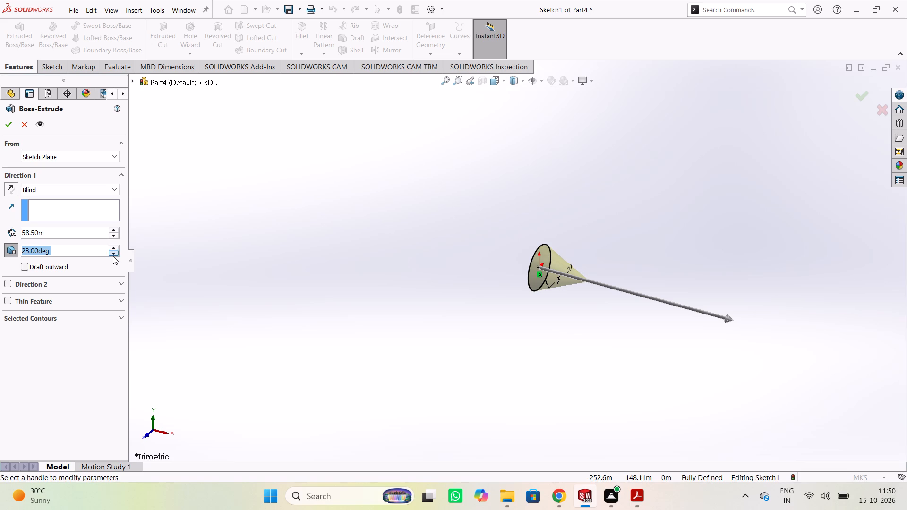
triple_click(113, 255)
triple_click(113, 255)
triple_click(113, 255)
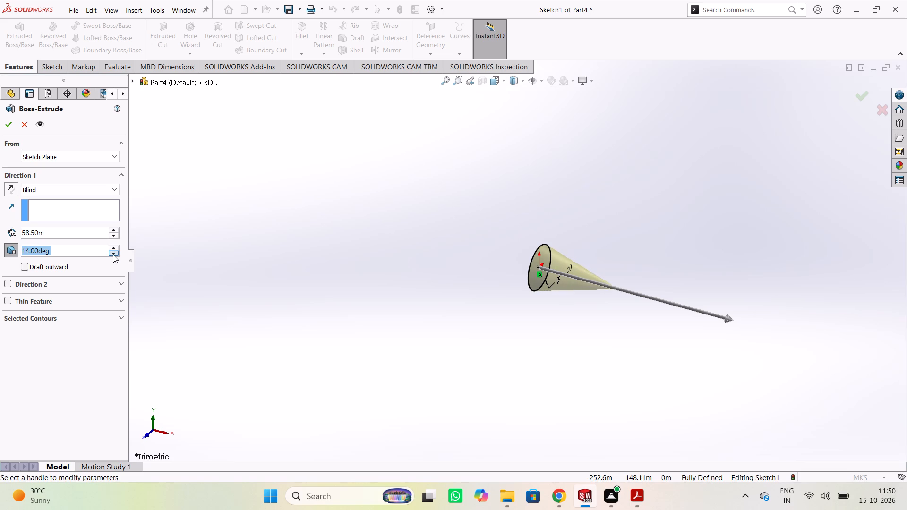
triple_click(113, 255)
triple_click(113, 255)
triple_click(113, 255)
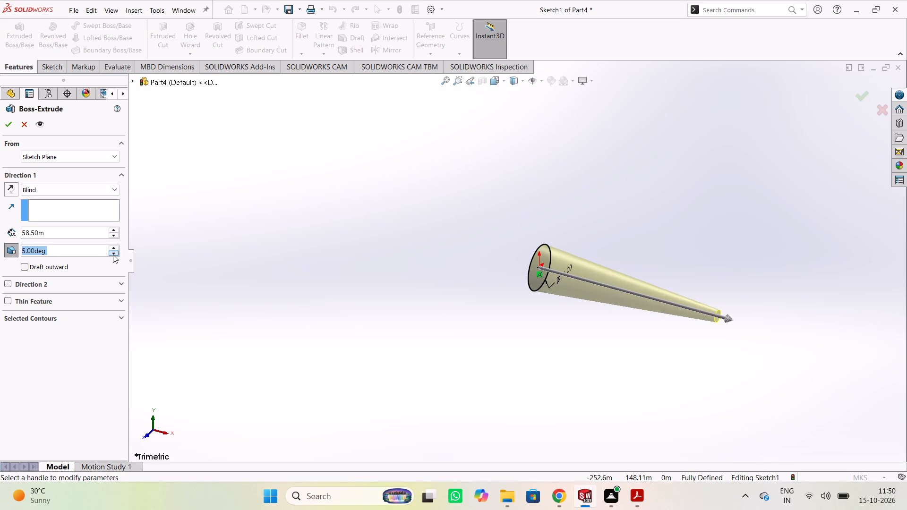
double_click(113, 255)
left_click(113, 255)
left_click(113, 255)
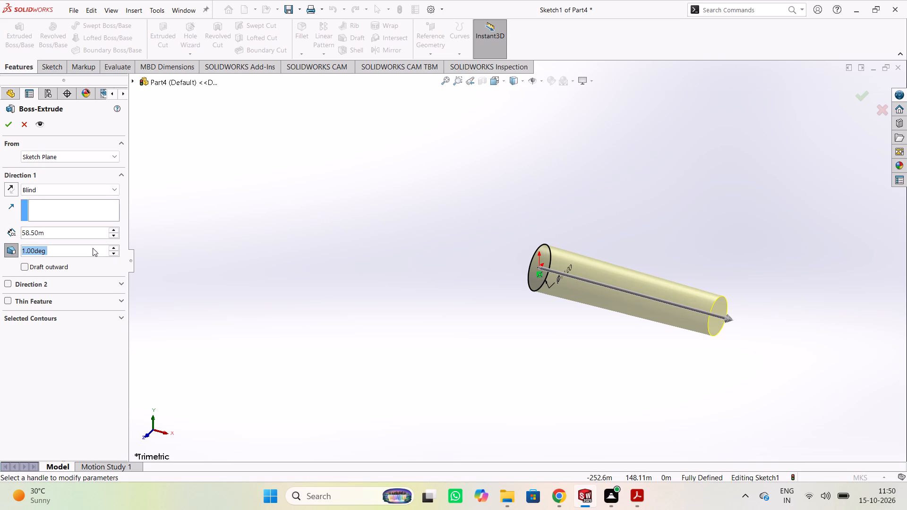
Set the extrusion's draft angle to 1.25 degrees and finish the tapered boss.
type("1.25")
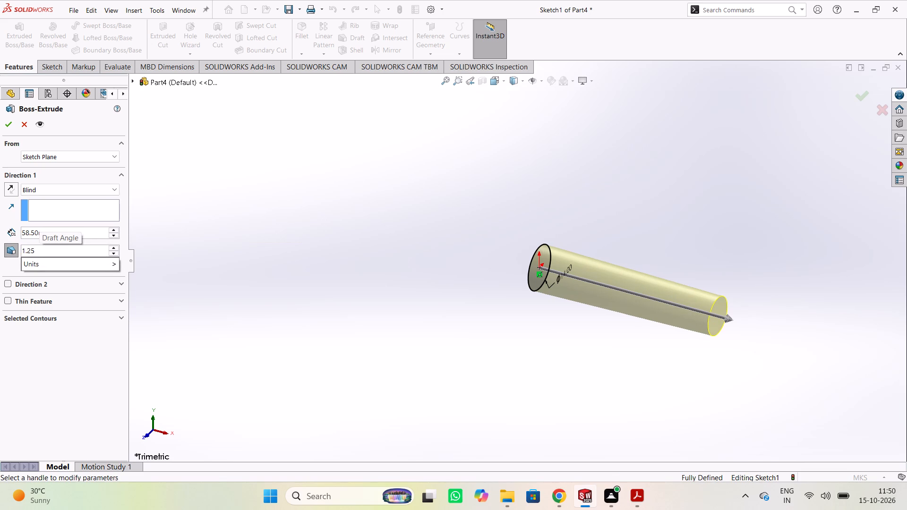
key("Return")
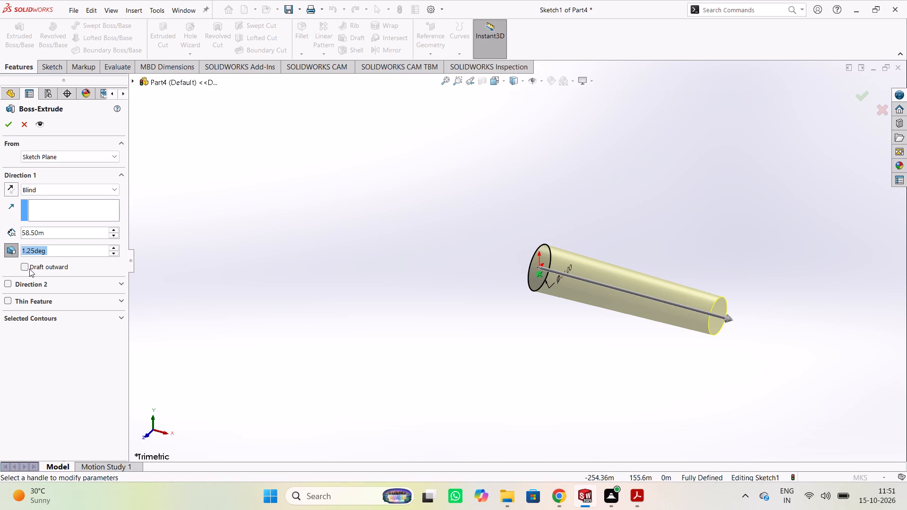
left_click(5, 123)
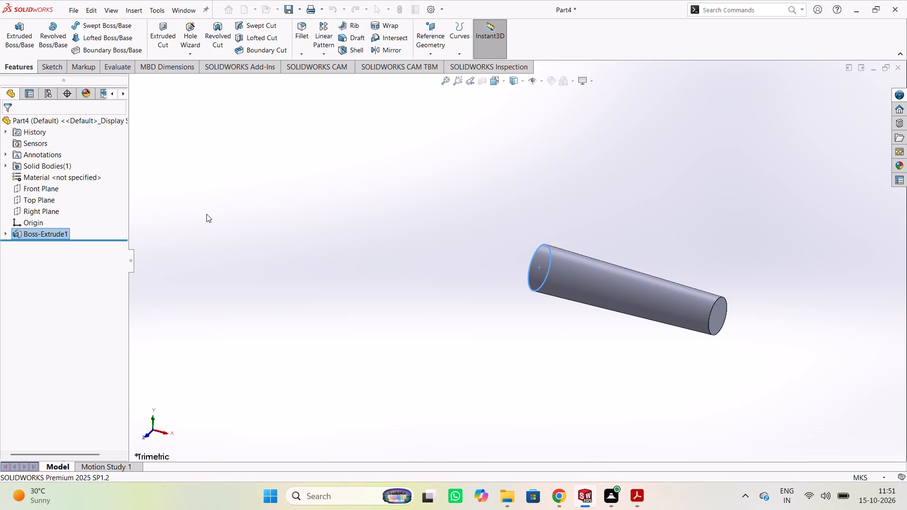
left_click(224, 219)
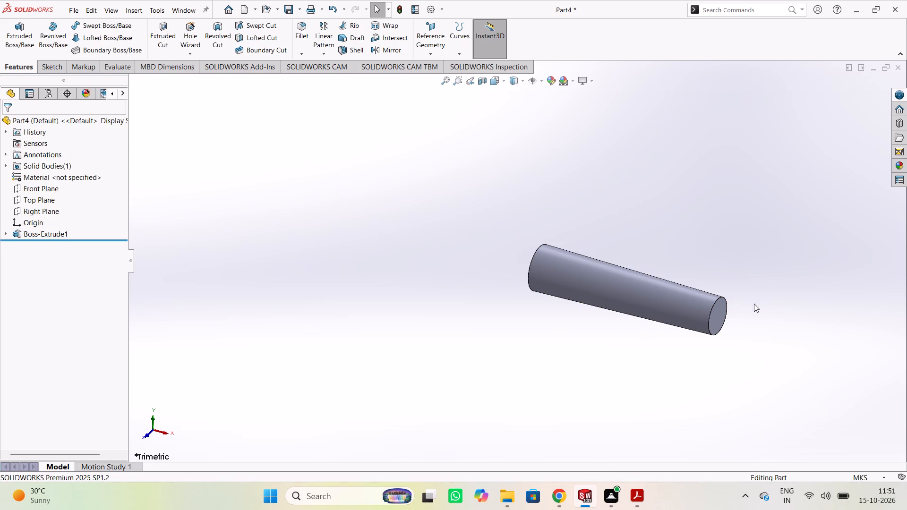
Chamfer the circular edge of the tapered cylinder's small end with a 1 m distance at 45 degrees.
scroll(749, 298, "down", 4)
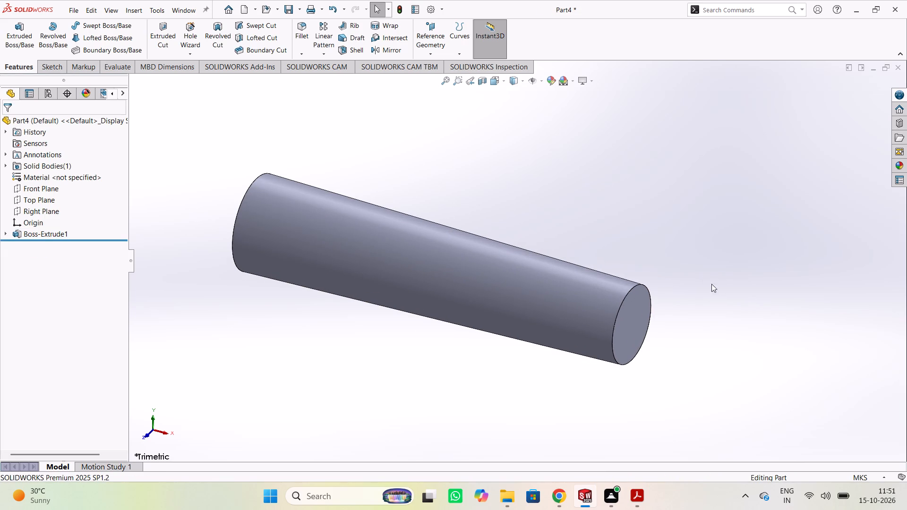
left_click(624, 299)
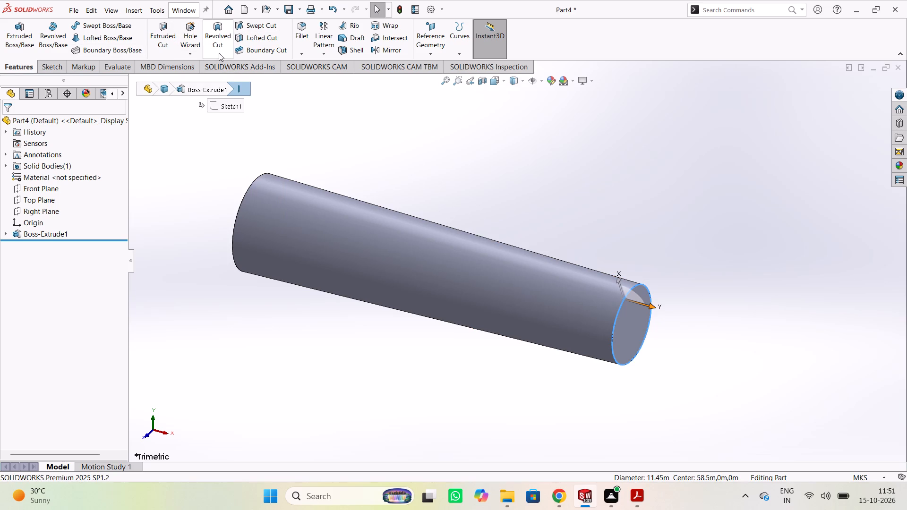
left_click(308, 57)
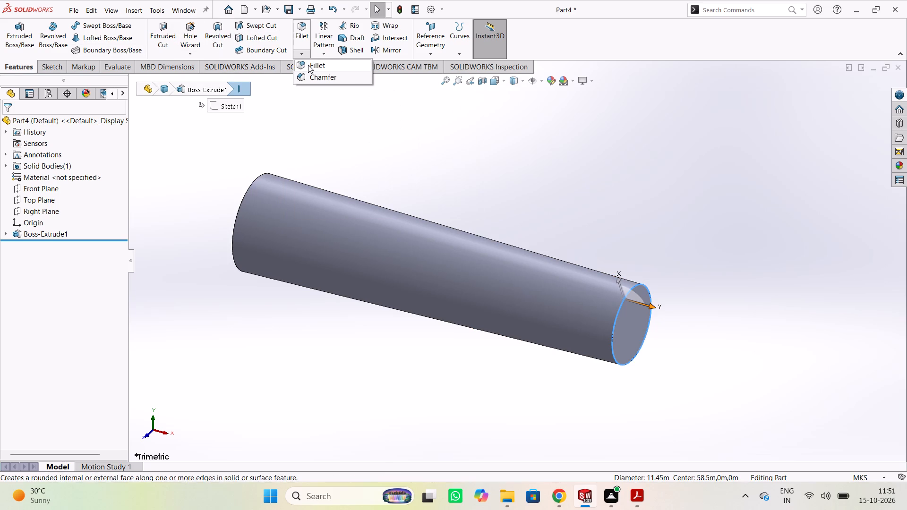
left_click(324, 76)
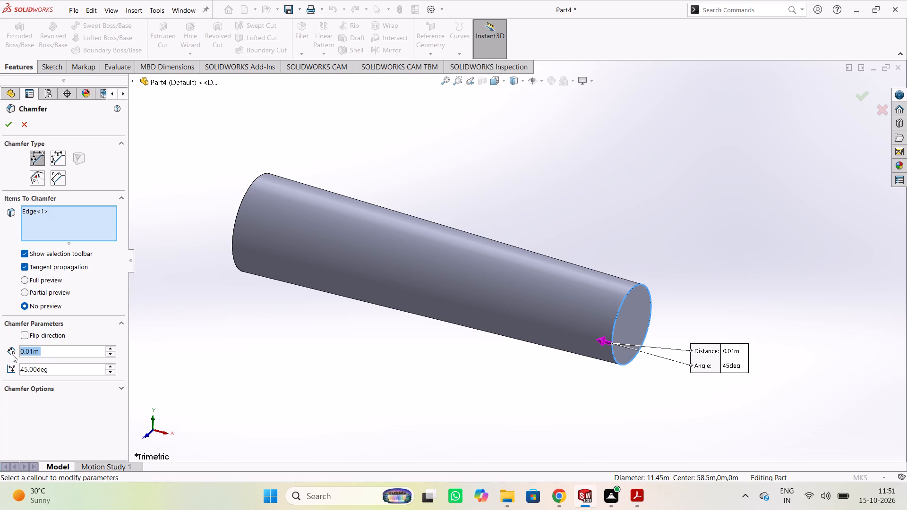
key("1")
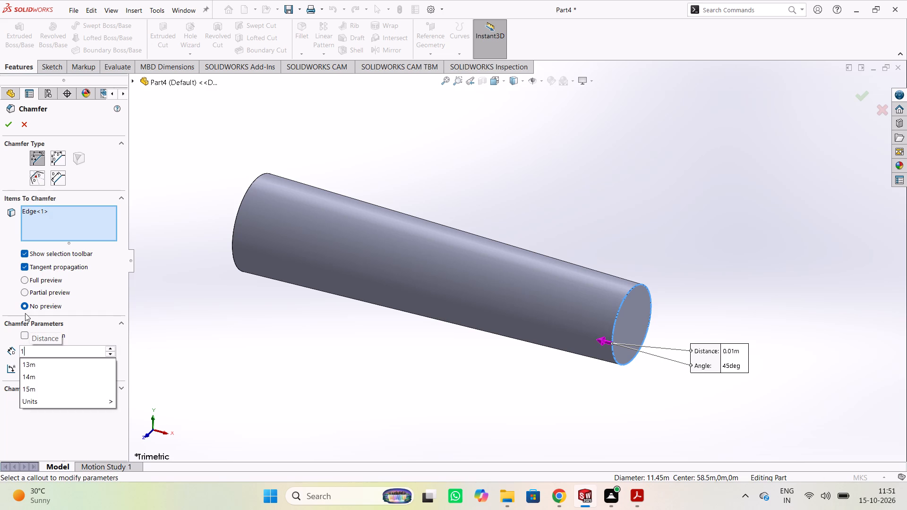
key("Return")
left_click(2, 124)
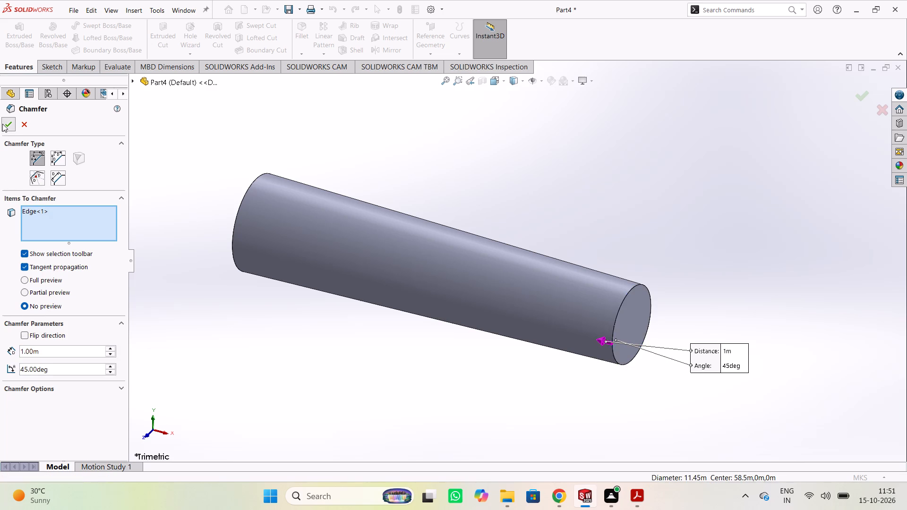
left_click(253, 306)
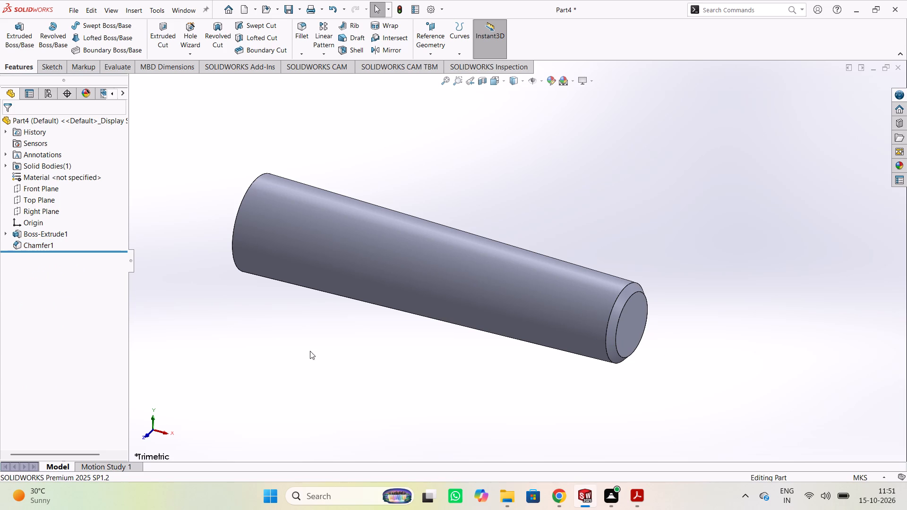
Open a new sketch on the flat face at the large end of the tapered cylinder.
middle_click_drag(319, 355, 400, 370)
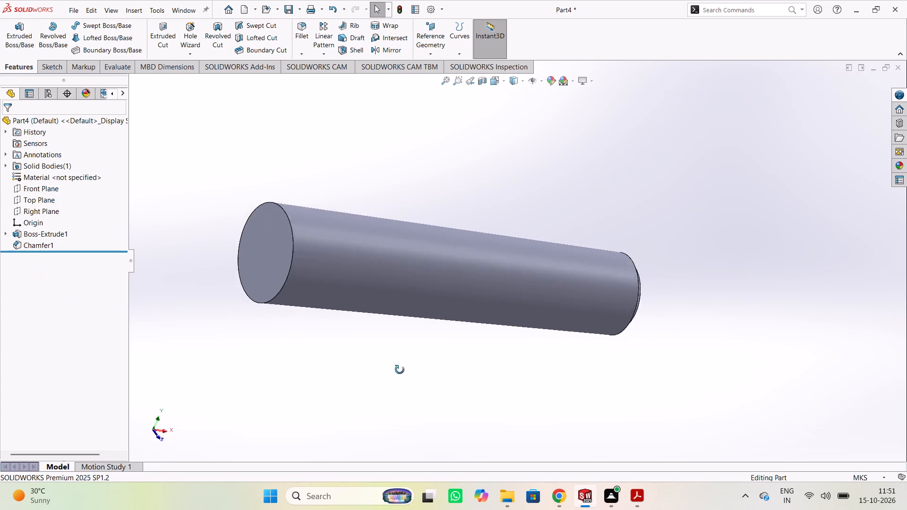
middle_click_drag(400, 370, 438, 369)
left_click(436, 275)
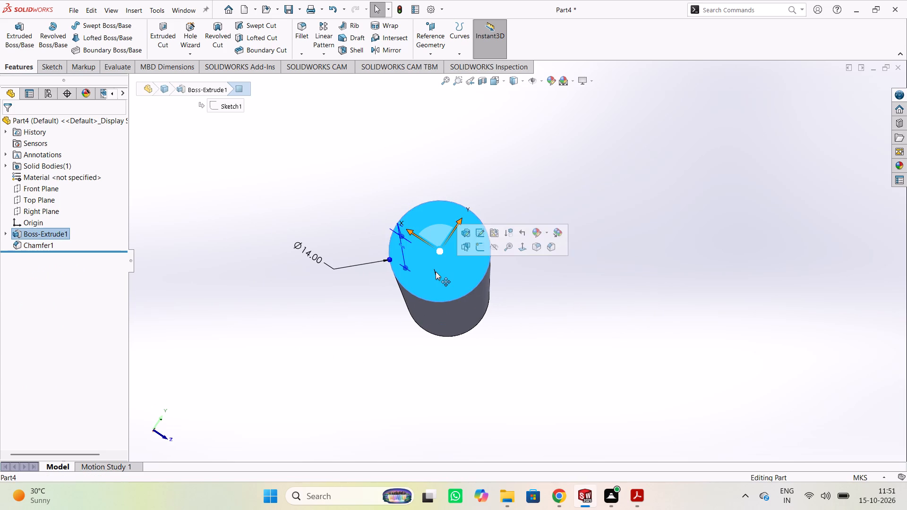
left_click(483, 246)
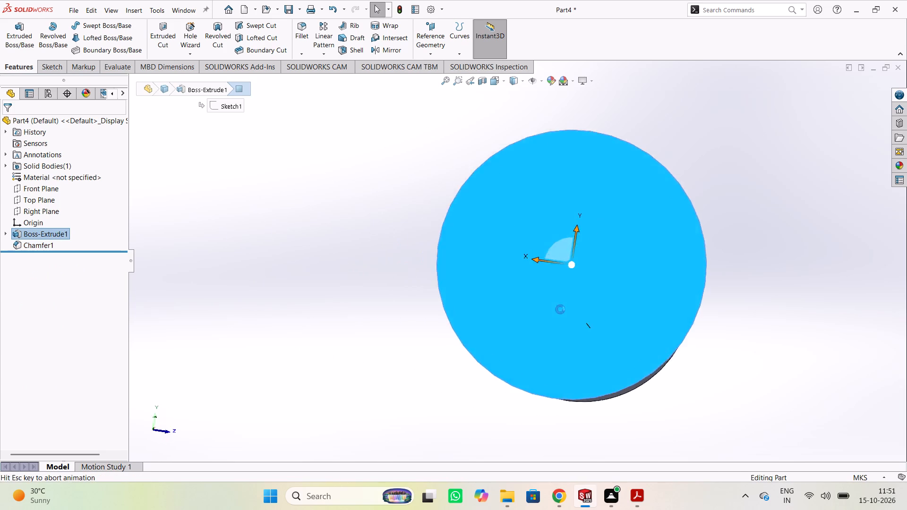
left_click(729, 281)
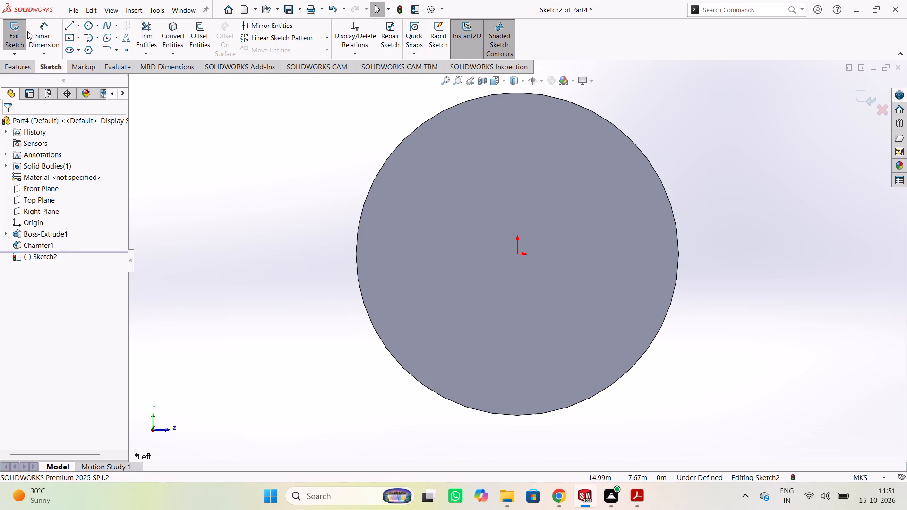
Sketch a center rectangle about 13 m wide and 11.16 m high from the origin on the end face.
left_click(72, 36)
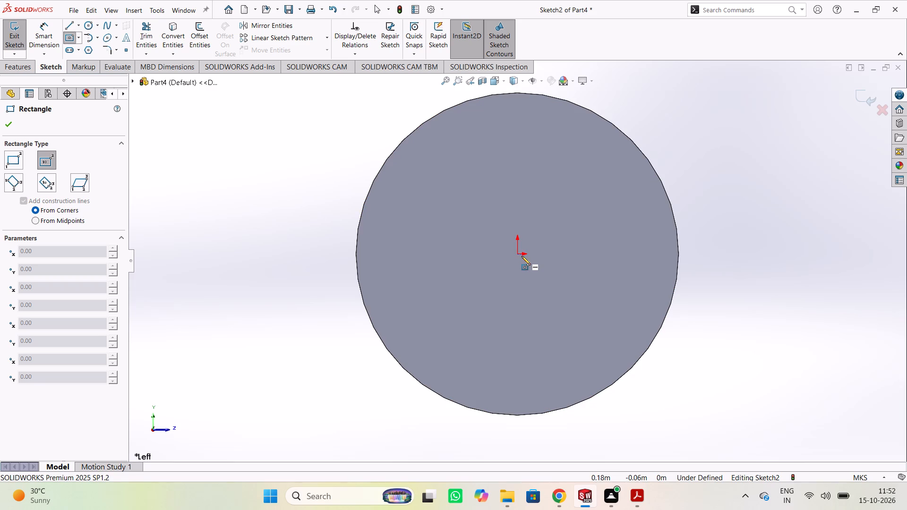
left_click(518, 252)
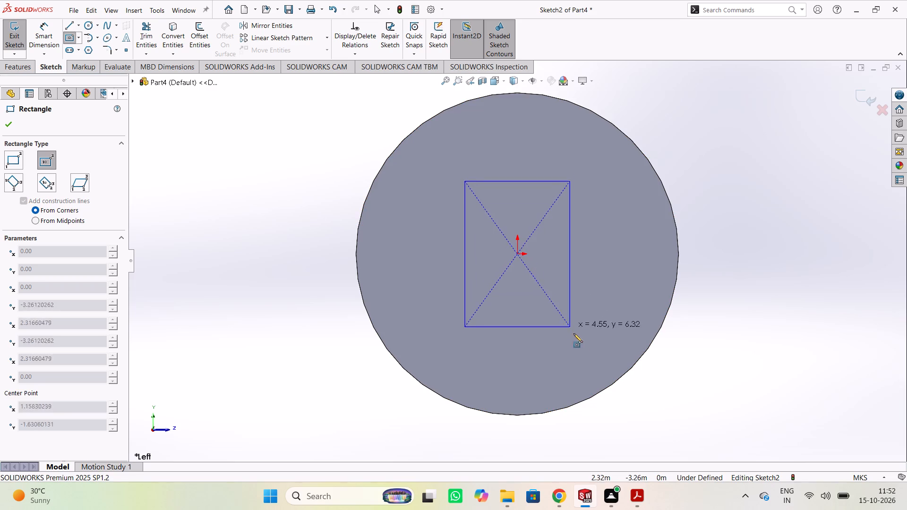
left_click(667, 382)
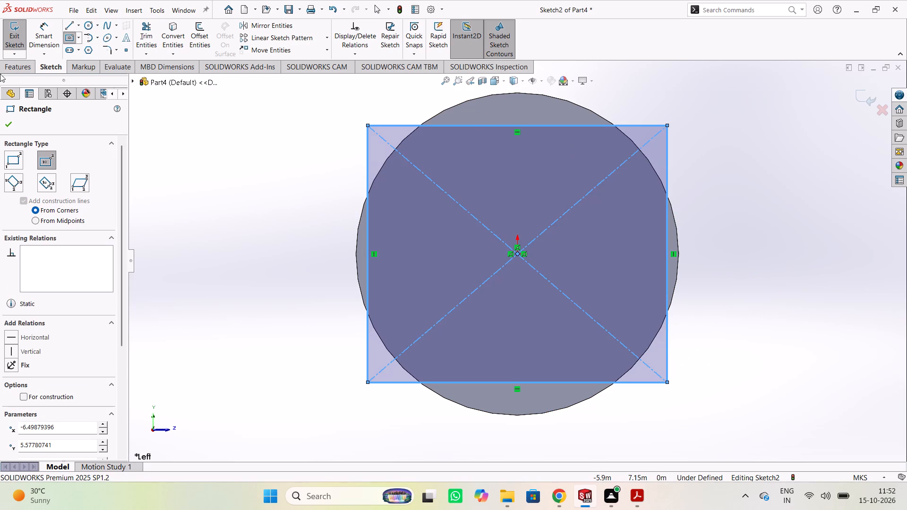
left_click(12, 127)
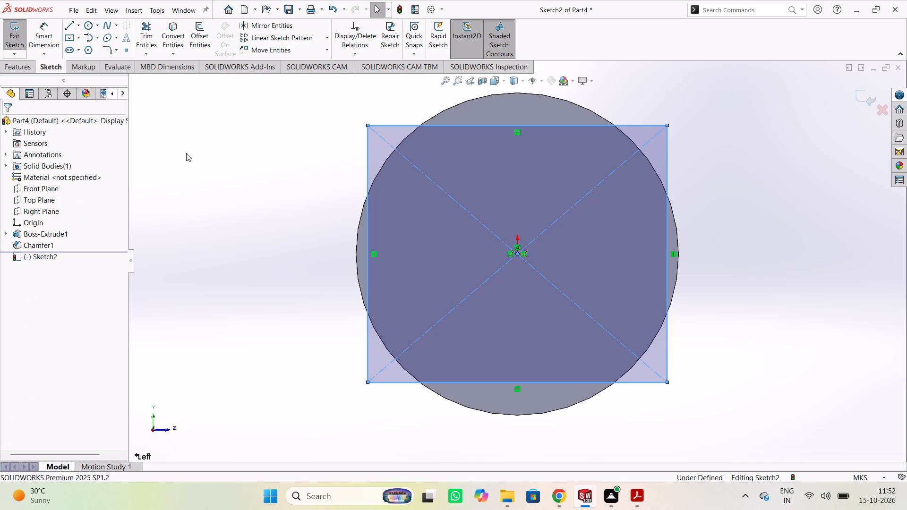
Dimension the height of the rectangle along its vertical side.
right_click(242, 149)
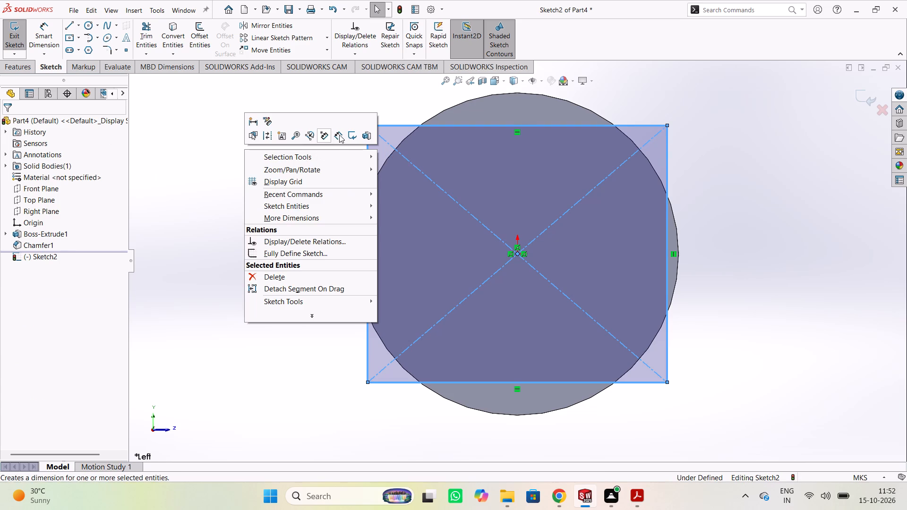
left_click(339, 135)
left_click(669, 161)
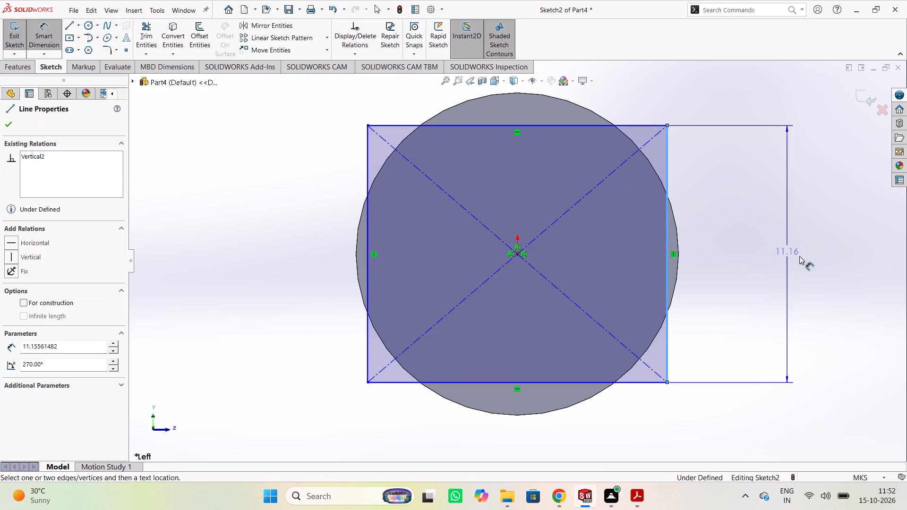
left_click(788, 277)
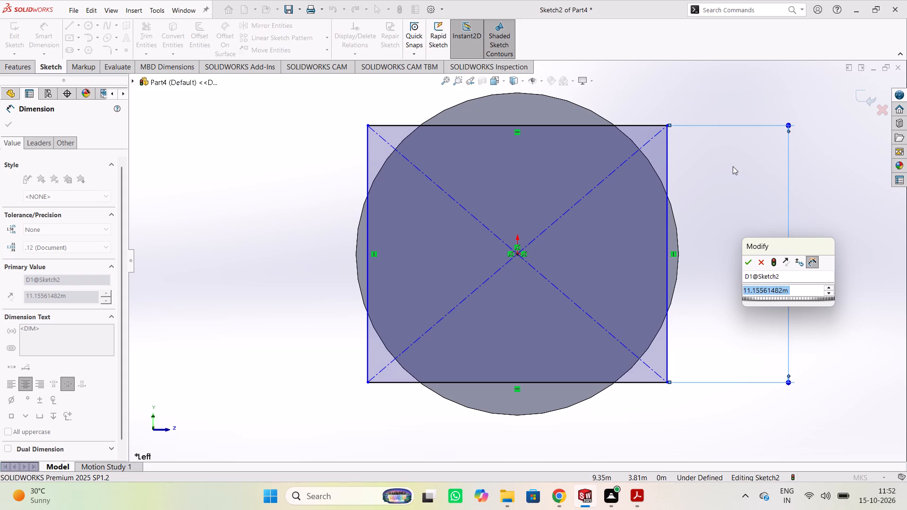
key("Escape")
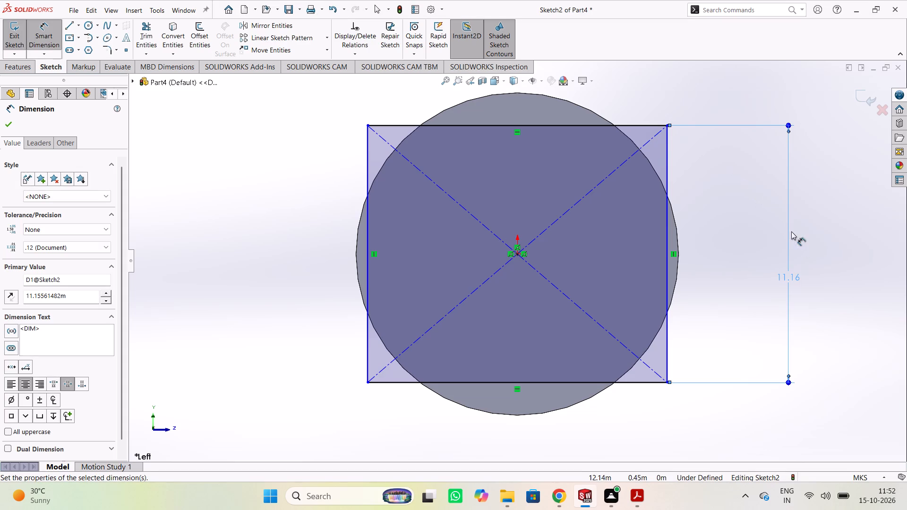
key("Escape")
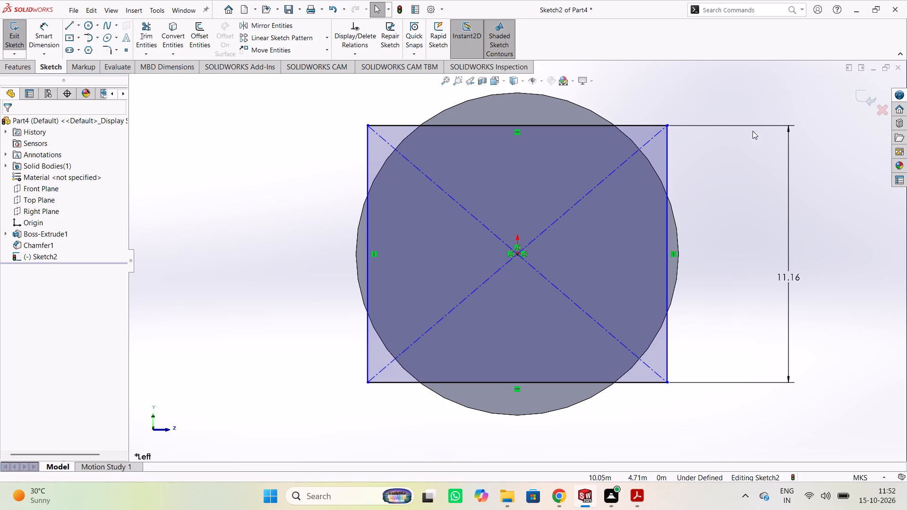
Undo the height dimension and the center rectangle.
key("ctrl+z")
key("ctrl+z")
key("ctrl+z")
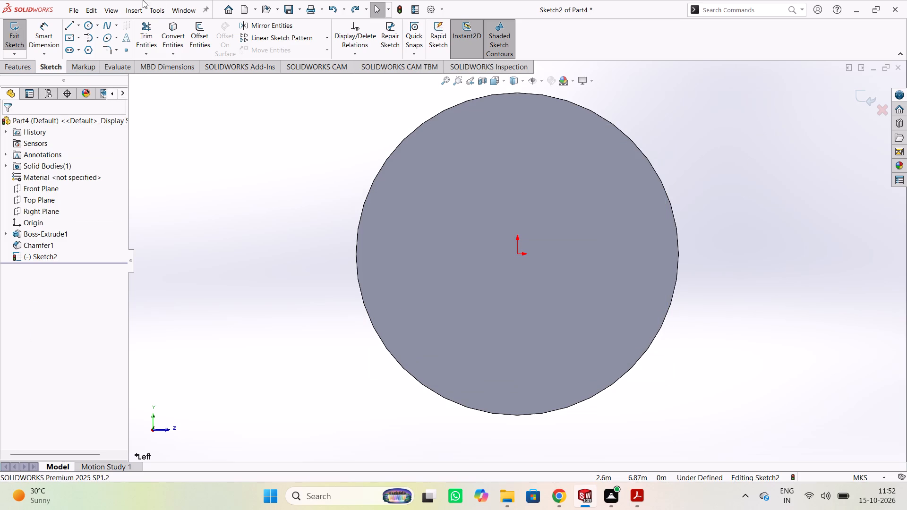
Sketch a circle centred on the origin of the large end face and set its radius to 10 m.
left_click(91, 27)
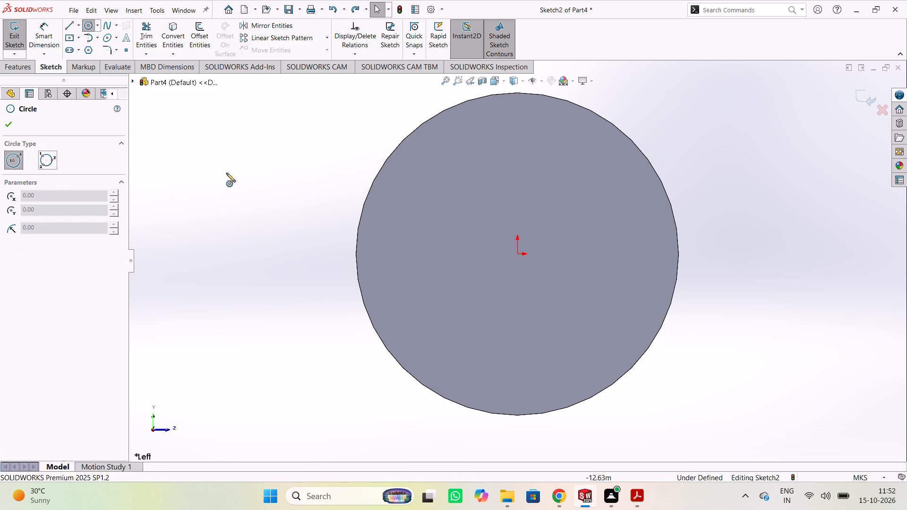
left_click(518, 254)
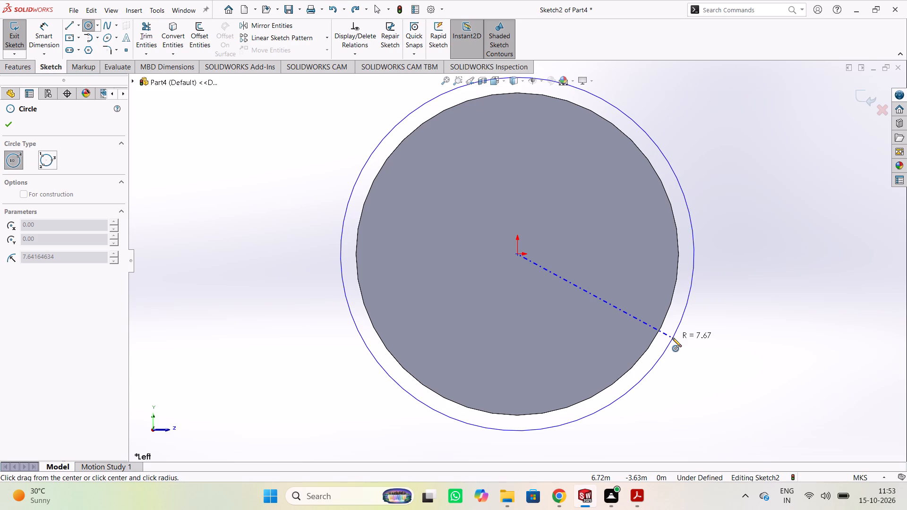
left_click(673, 336)
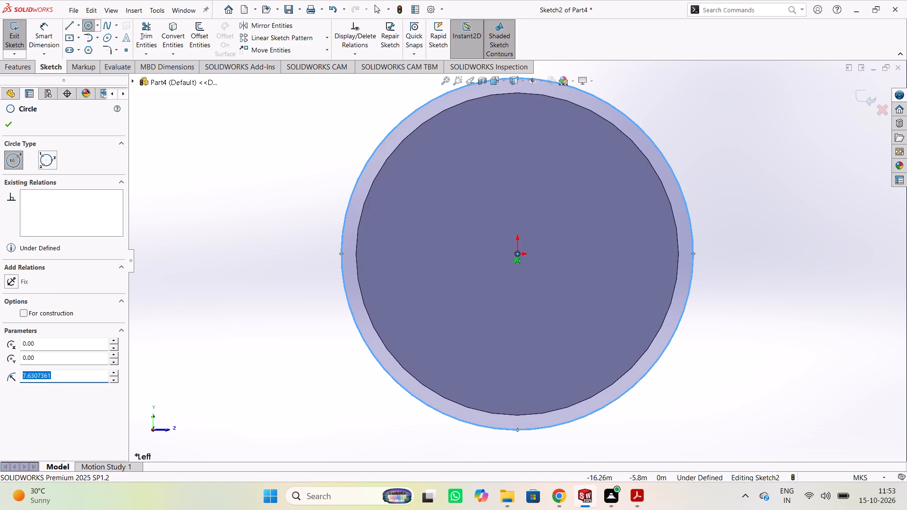
type("10")
key("Return")
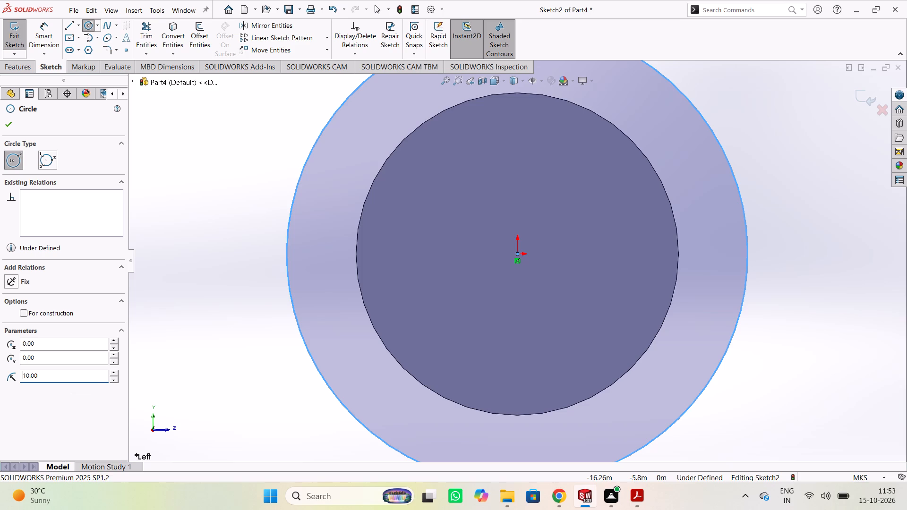
key("ctrl+z")
double_click(46, 378)
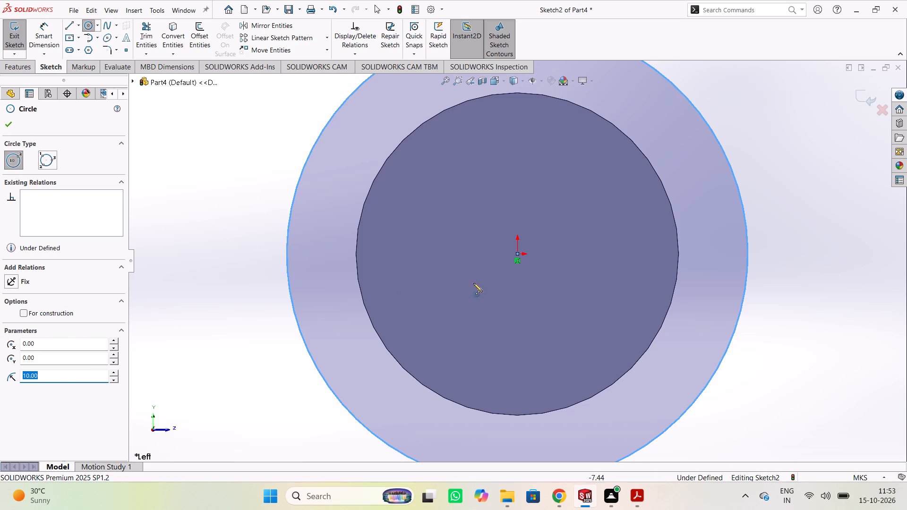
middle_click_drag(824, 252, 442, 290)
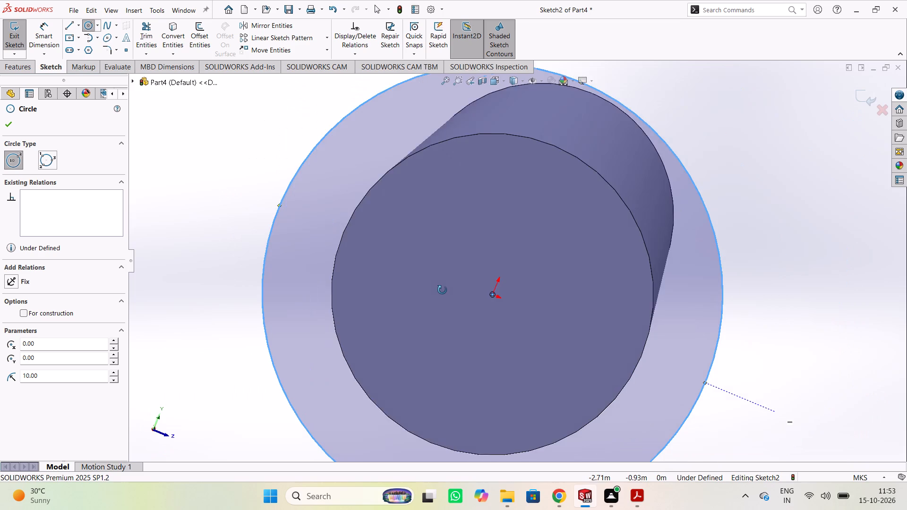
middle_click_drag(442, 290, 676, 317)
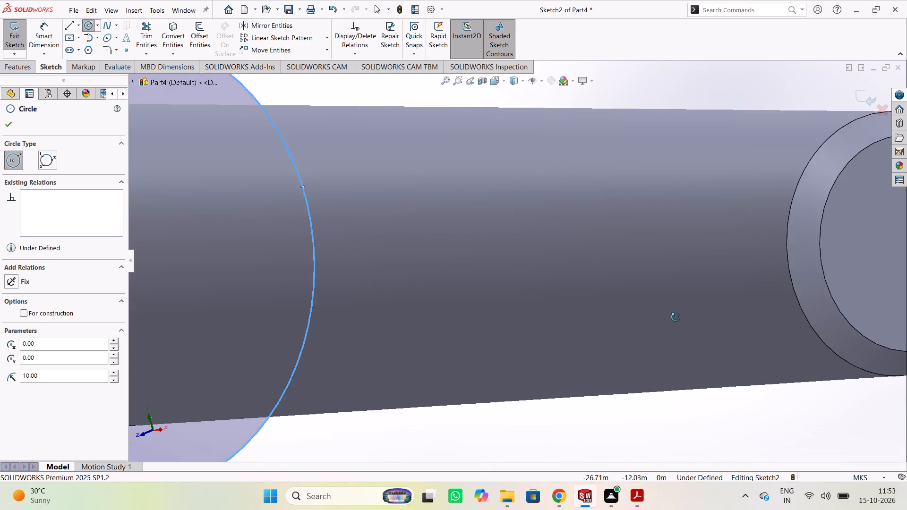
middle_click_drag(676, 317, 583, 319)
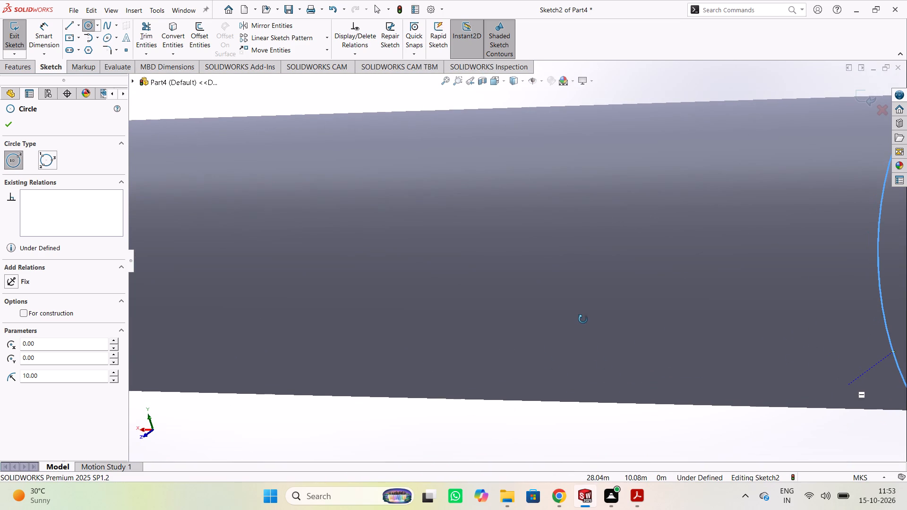
Examine the tapered cylinder and the 10 m radius circle on its large end from several angles.
middle_click_drag(583, 319, 553, 334)
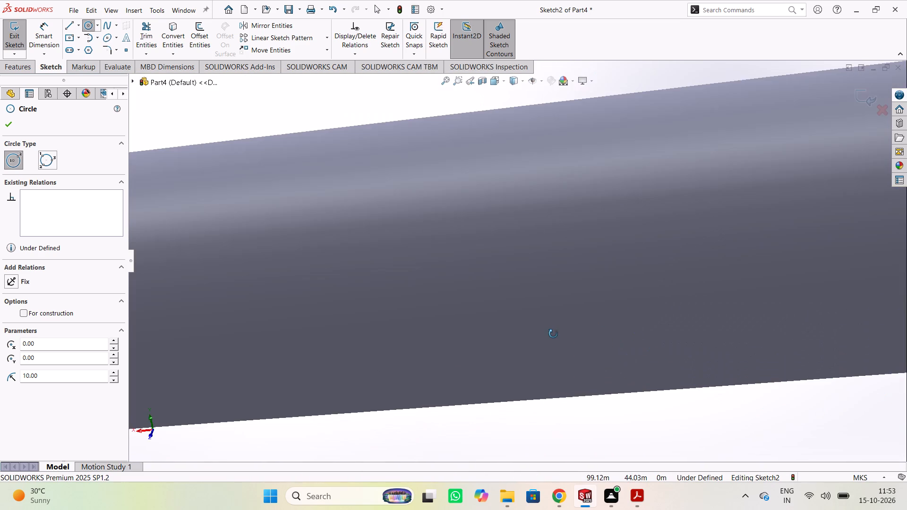
middle_click_drag(553, 334, 609, 337)
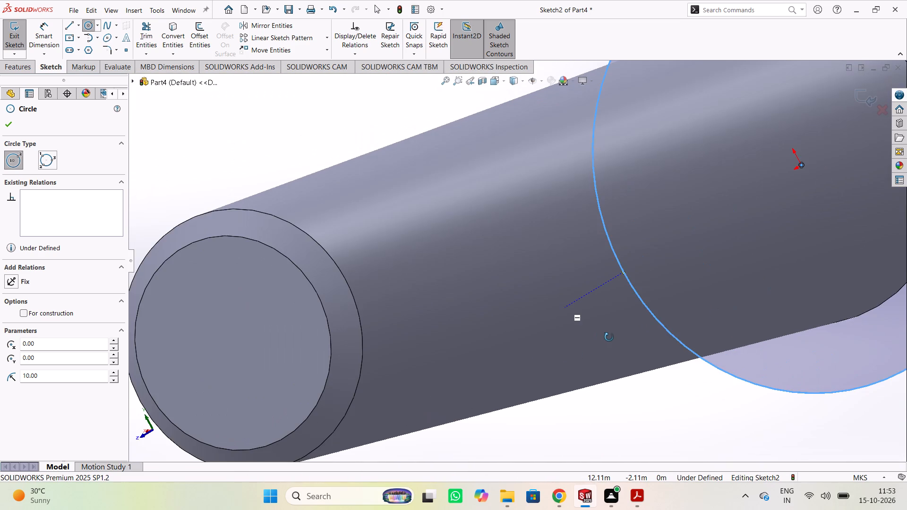
middle_click_drag(609, 337, 573, 343)
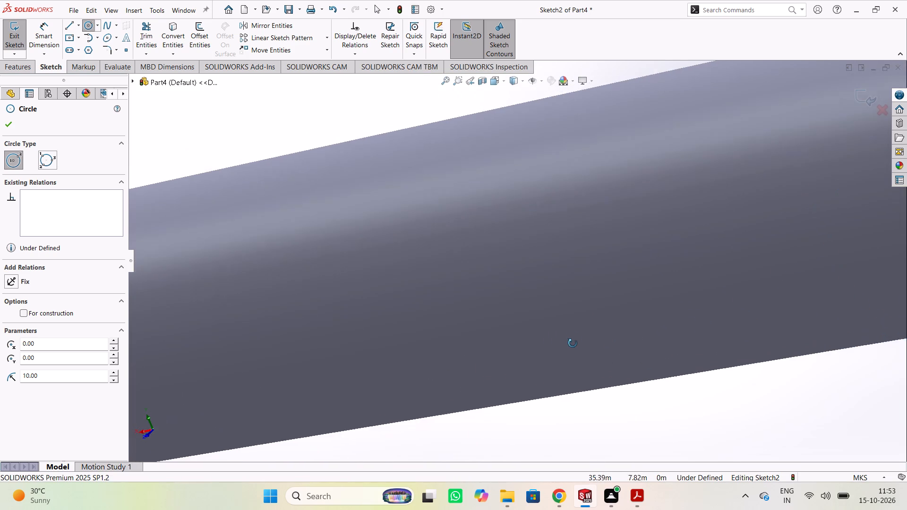
middle_click_drag(573, 343, 634, 346)
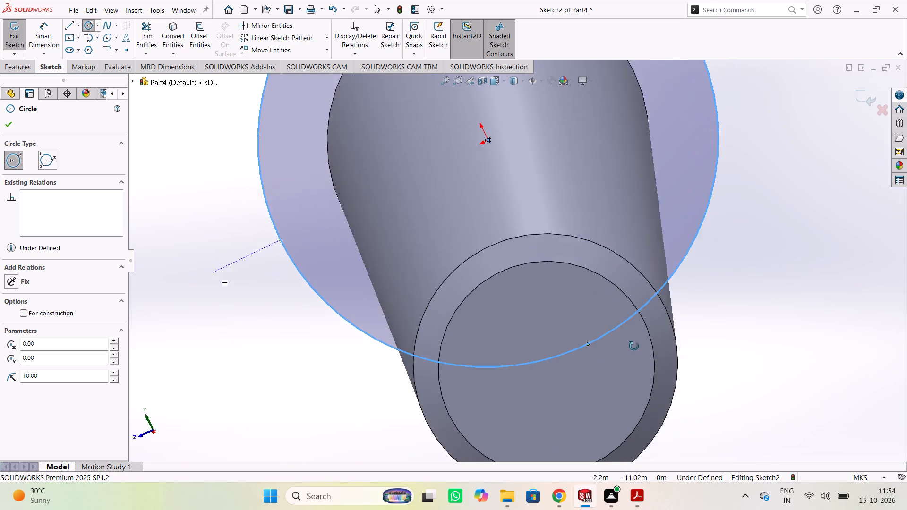
middle_click_drag(634, 346, 651, 334)
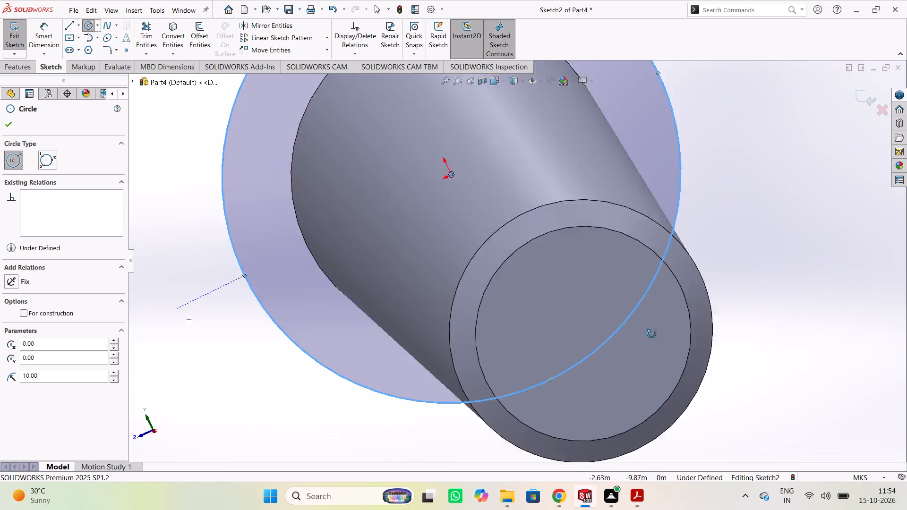
middle_click_drag(651, 334, 645, 359)
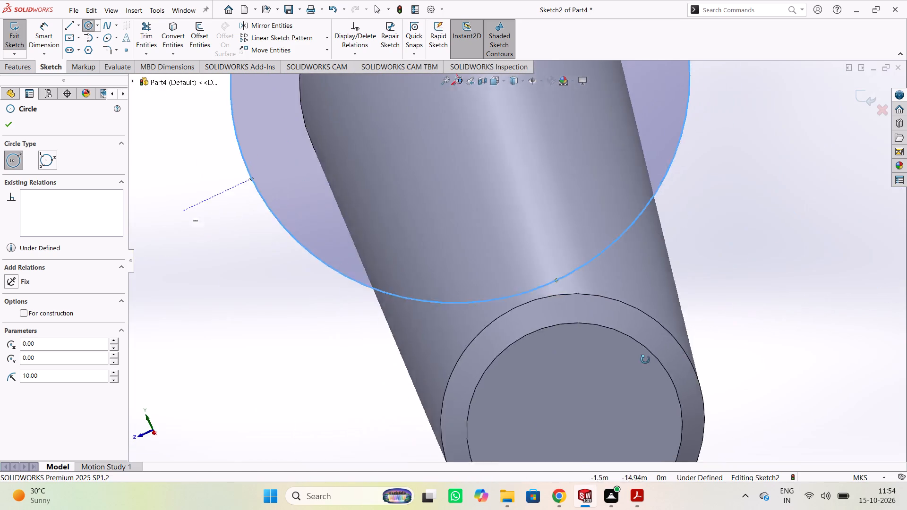
middle_click_drag(645, 359, 612, 364)
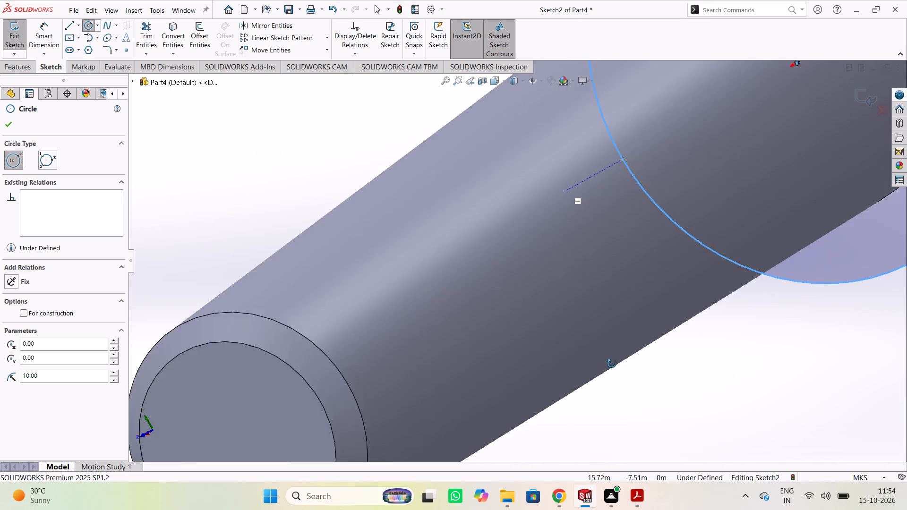
middle_click_drag(612, 364, 696, 373)
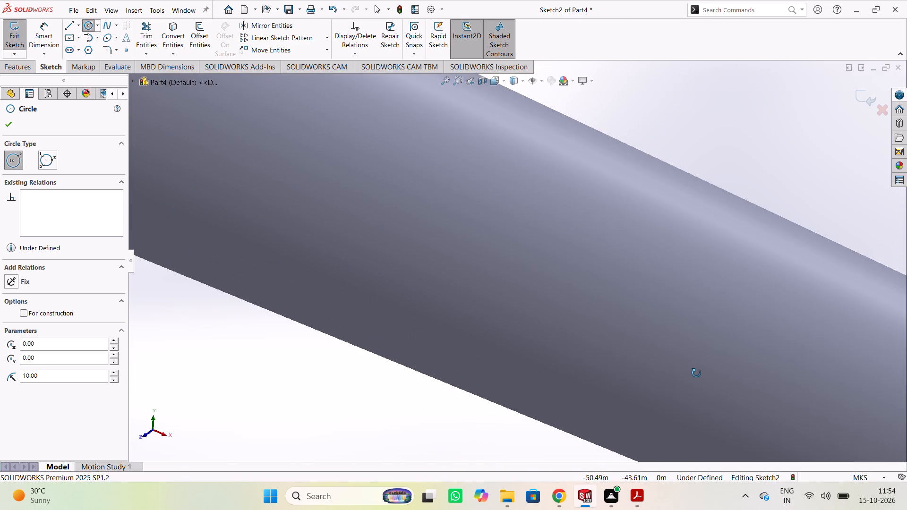
middle_click_drag(696, 373, 710, 372)
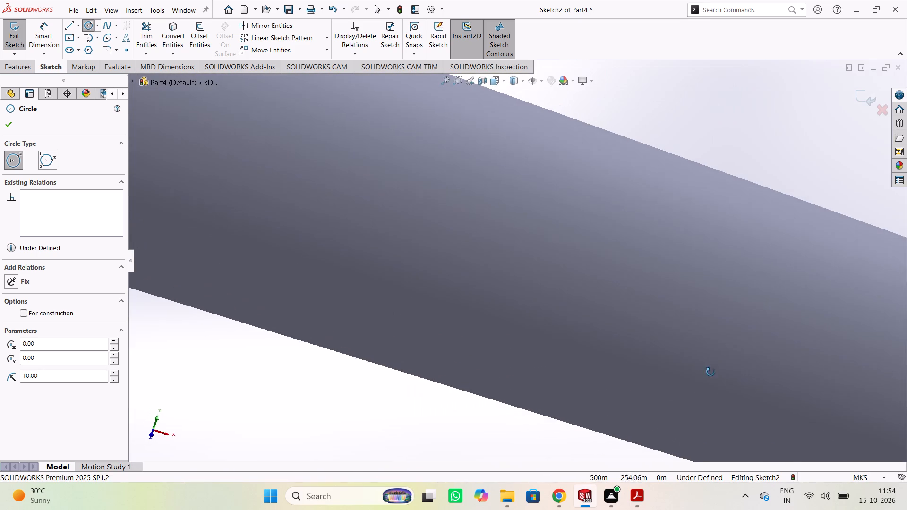
middle_click_drag(710, 372, 614, 372)
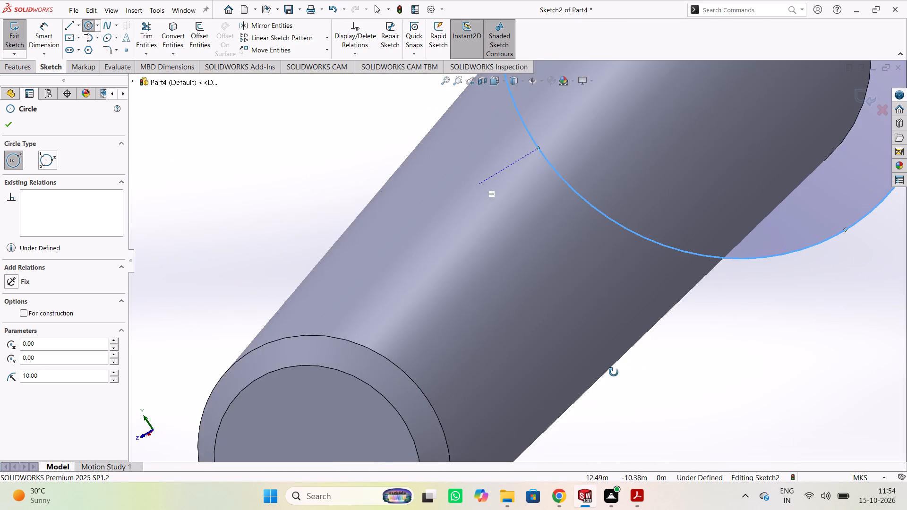
middle_click_drag(614, 372, 707, 372)
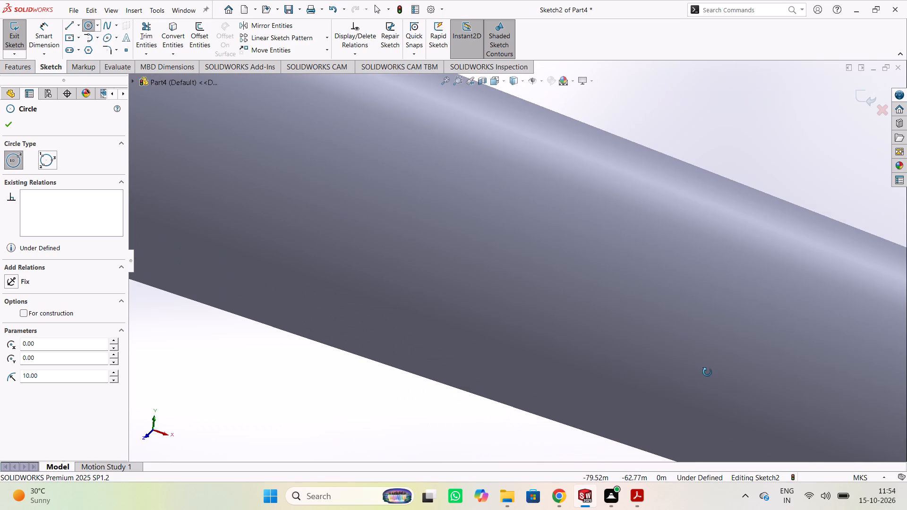
middle_click_drag(707, 372, 701, 373)
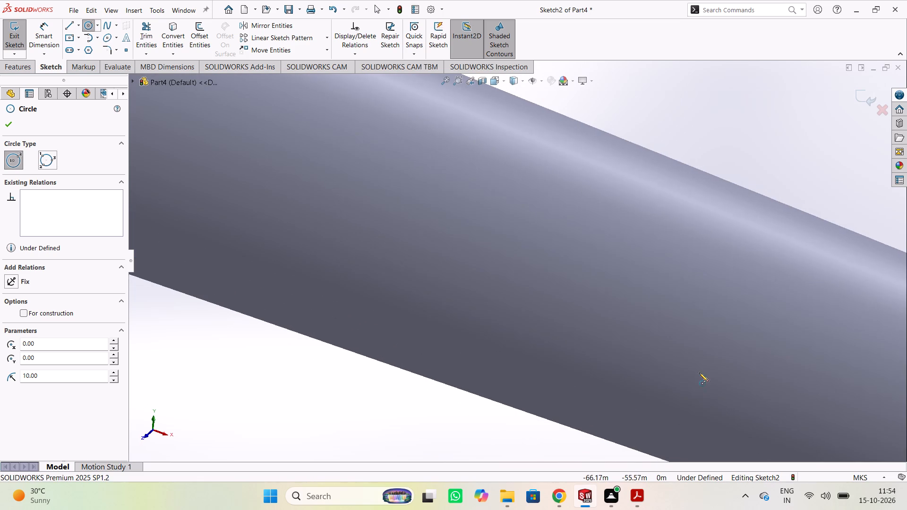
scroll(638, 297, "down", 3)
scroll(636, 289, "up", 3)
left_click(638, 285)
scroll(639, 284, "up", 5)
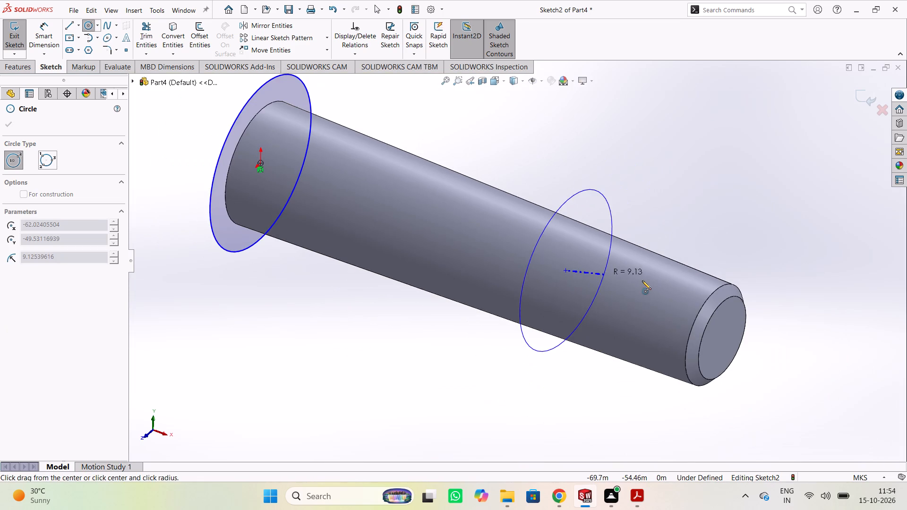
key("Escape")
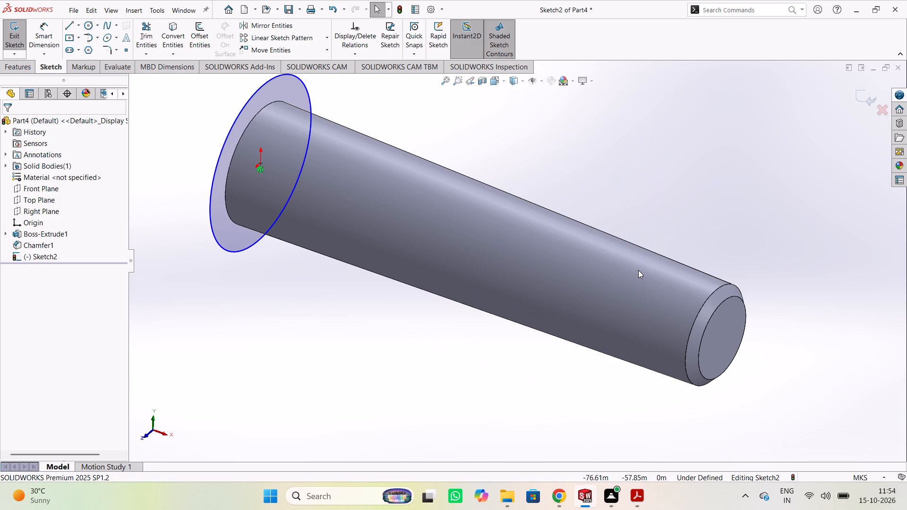
Undo back into the first sketch, removing the end-face circle, the chamfer, the tapered extrusion, and the base circle's diameter dimension and radius setting.
key("ctrl+z")
key("ctrl+z")
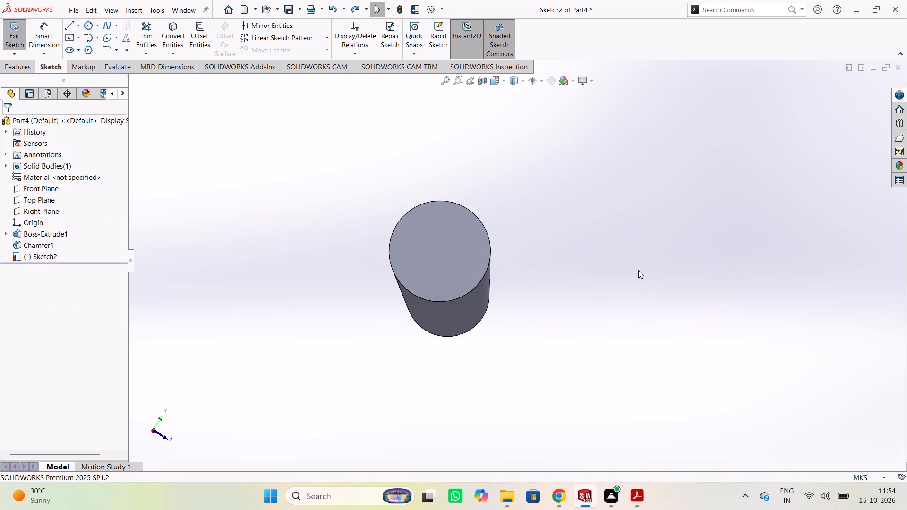
key("ctrl+z")
key("ctrl+z")
key("ctrl+z")
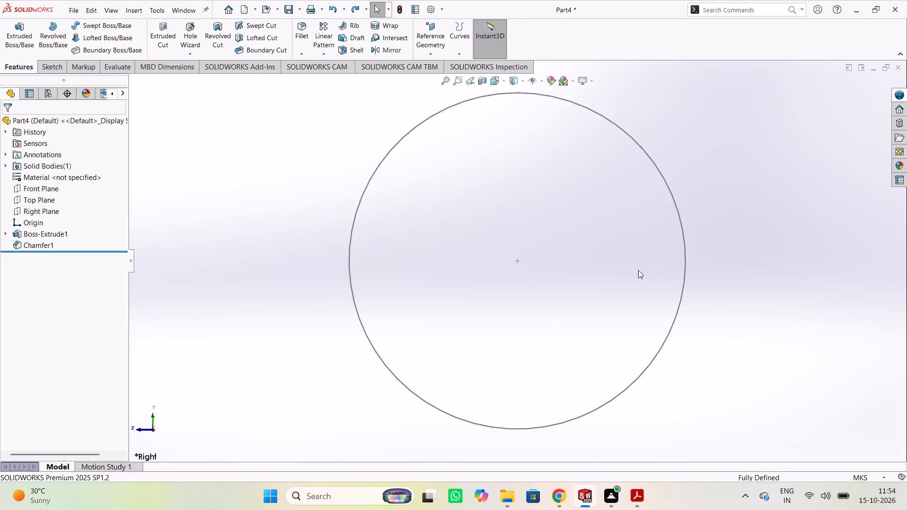
key("ctrl+z")
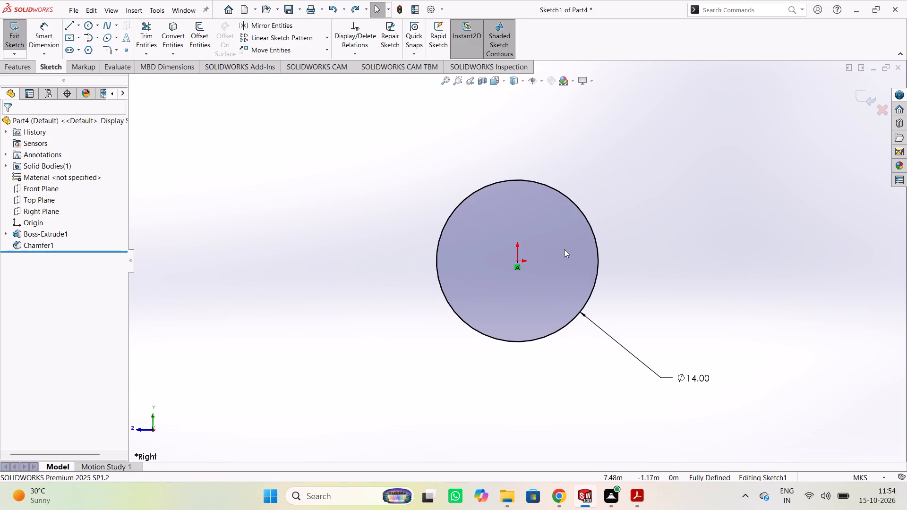
key("ctrl+z")
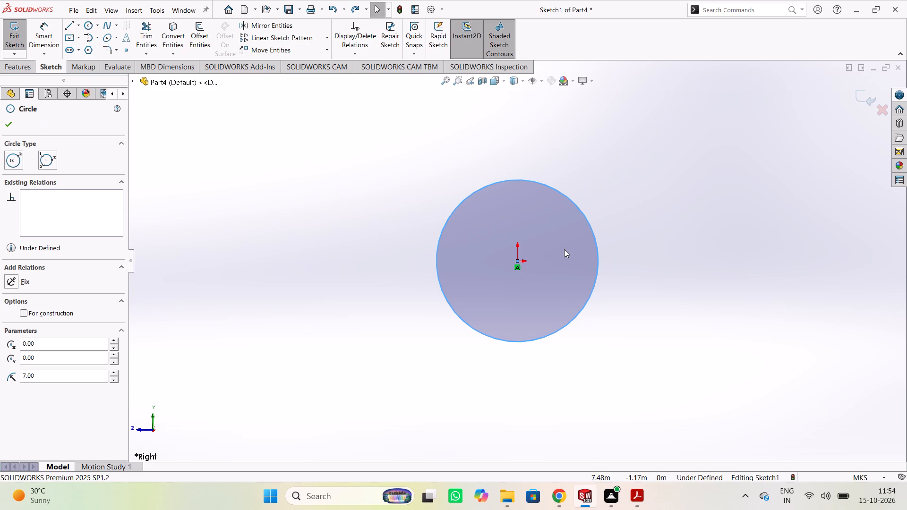
key("ctrl+z")
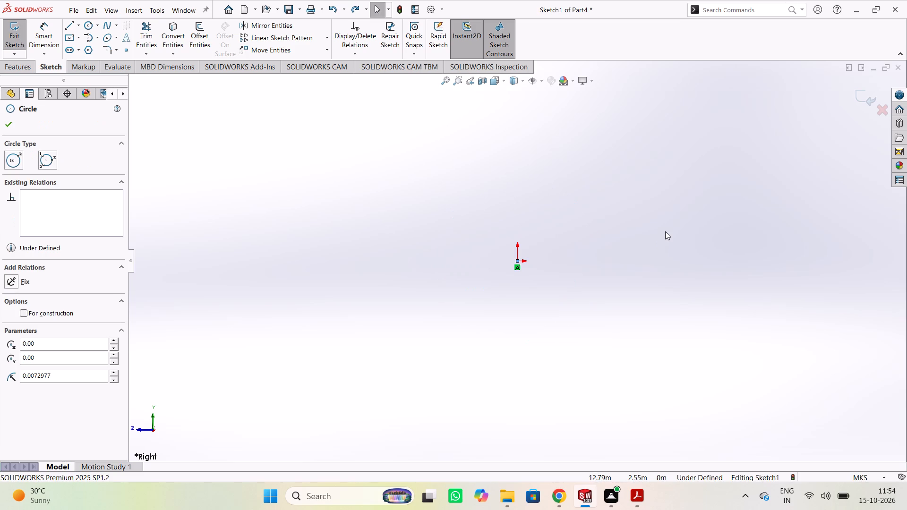
Start a horizontal sketch line from the origin in the first sketch.
left_click(64, 26)
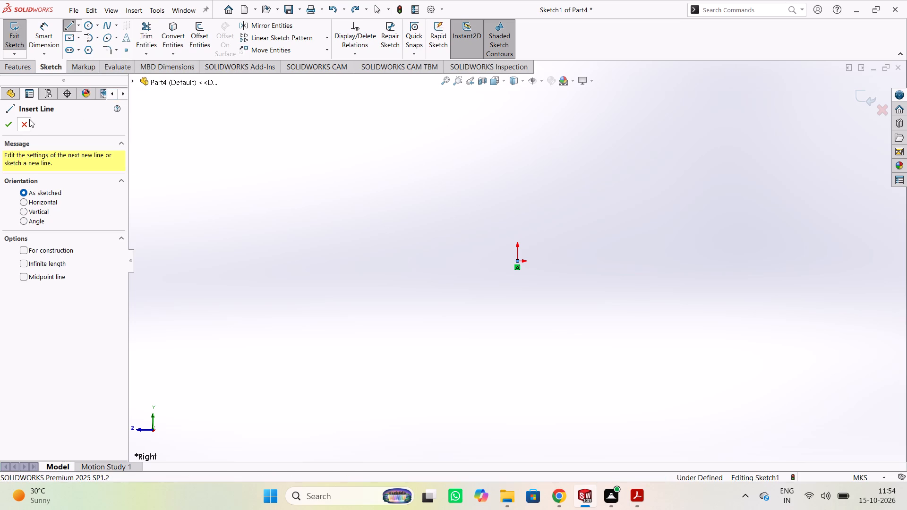
left_click(29, 119)
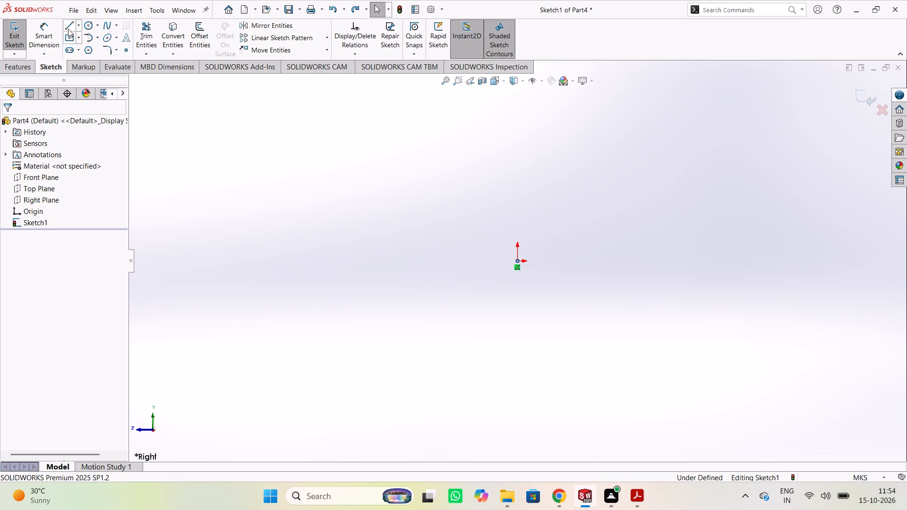
left_click(68, 26)
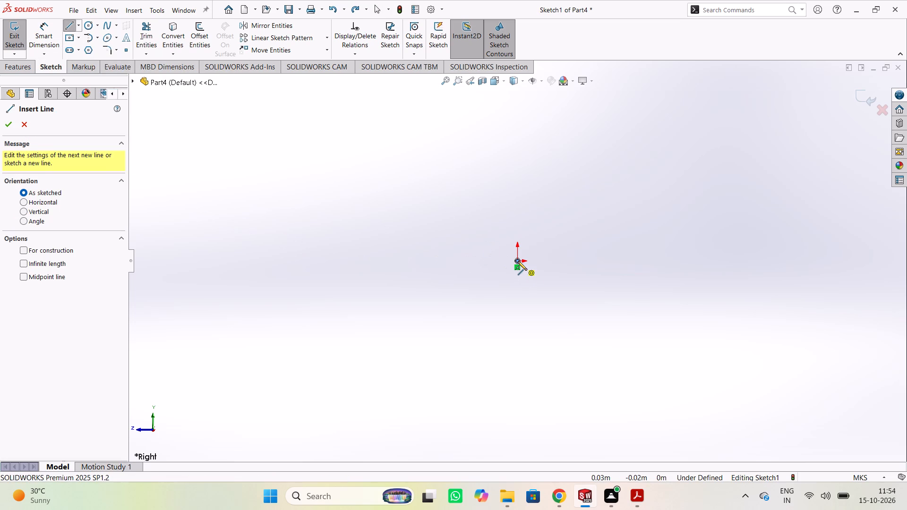
left_click(518, 261)
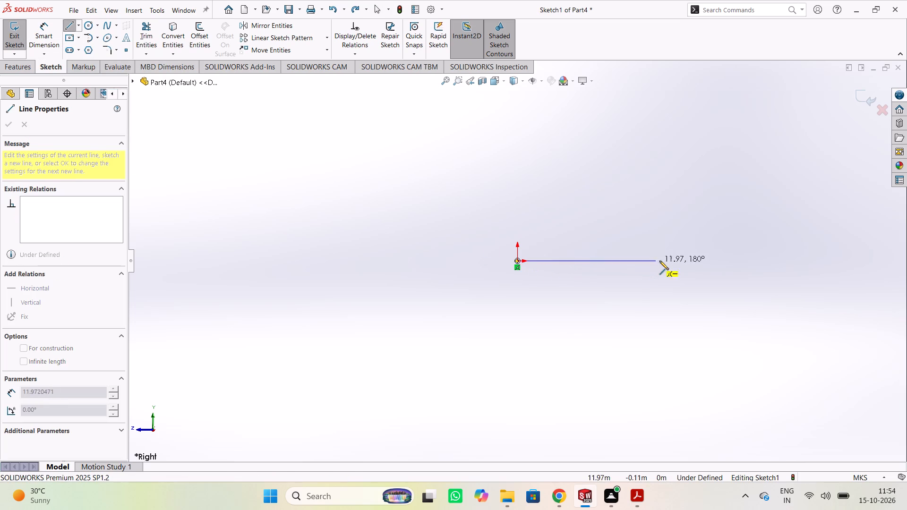
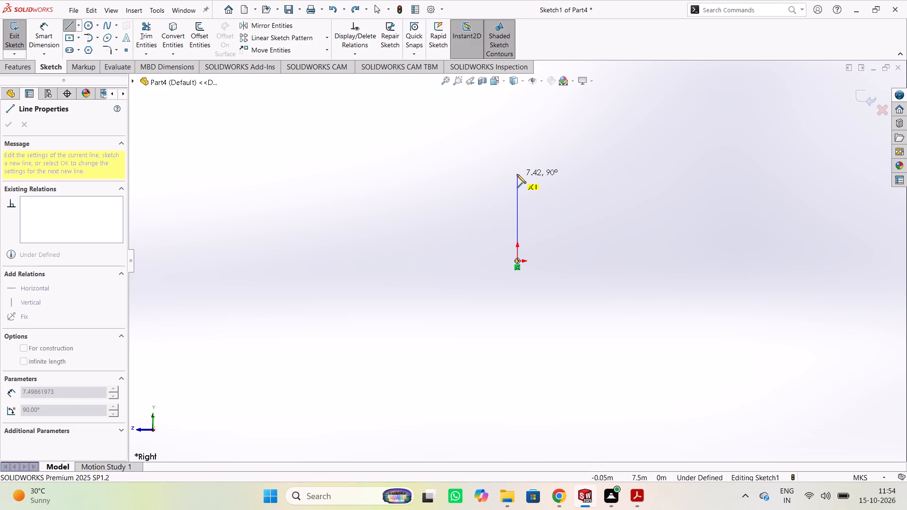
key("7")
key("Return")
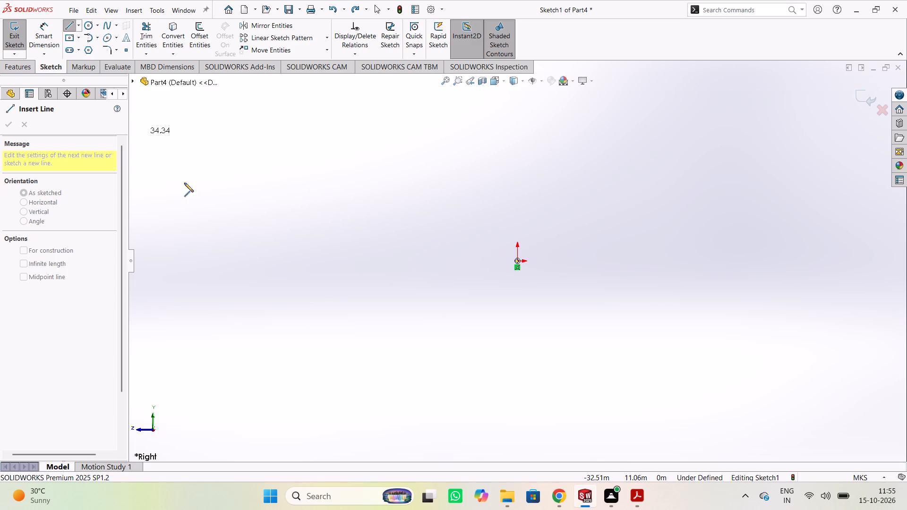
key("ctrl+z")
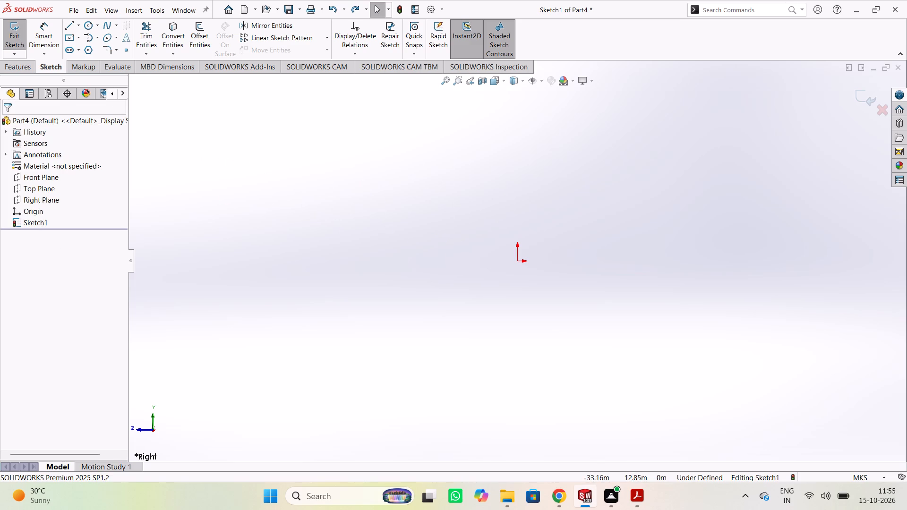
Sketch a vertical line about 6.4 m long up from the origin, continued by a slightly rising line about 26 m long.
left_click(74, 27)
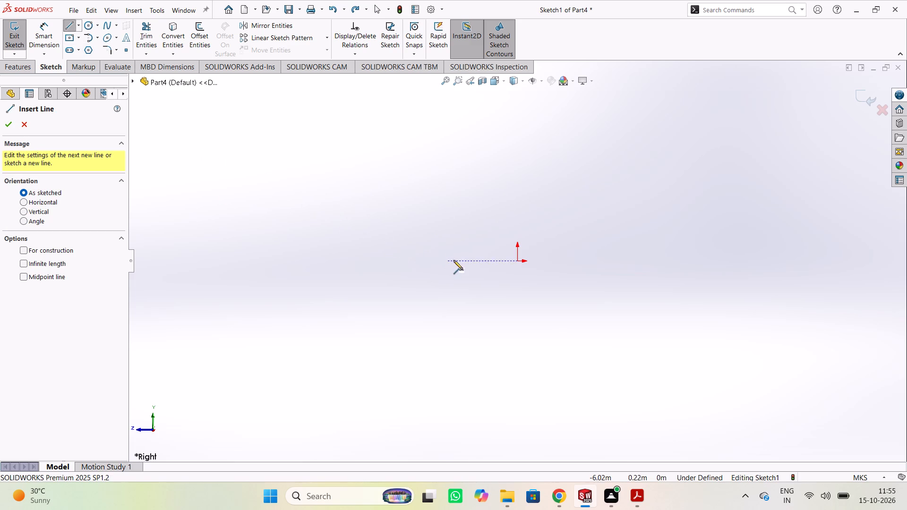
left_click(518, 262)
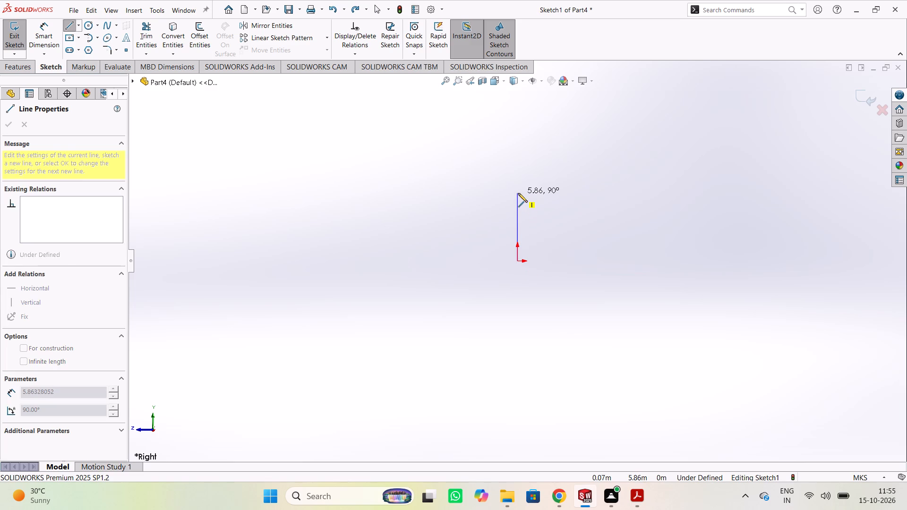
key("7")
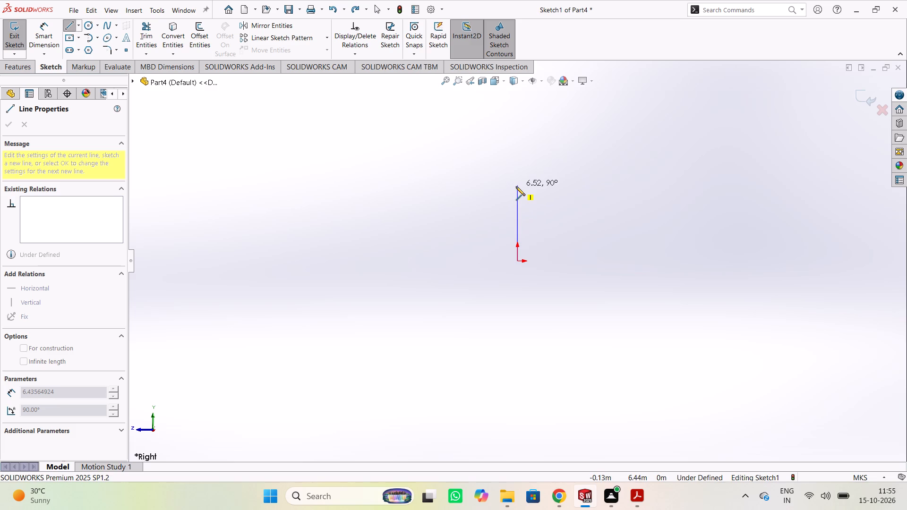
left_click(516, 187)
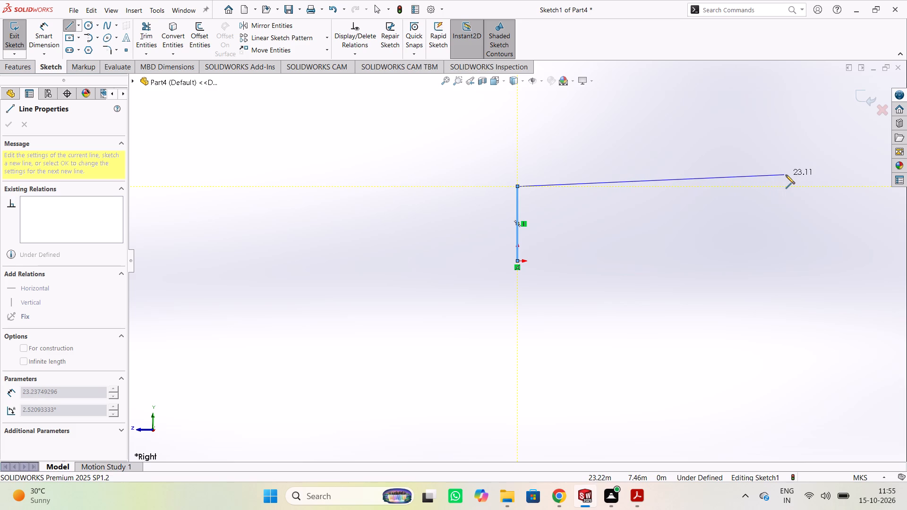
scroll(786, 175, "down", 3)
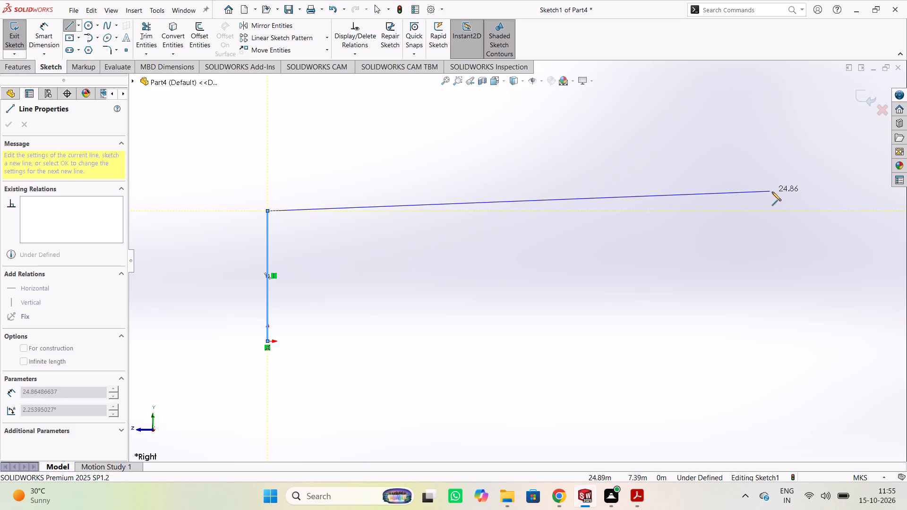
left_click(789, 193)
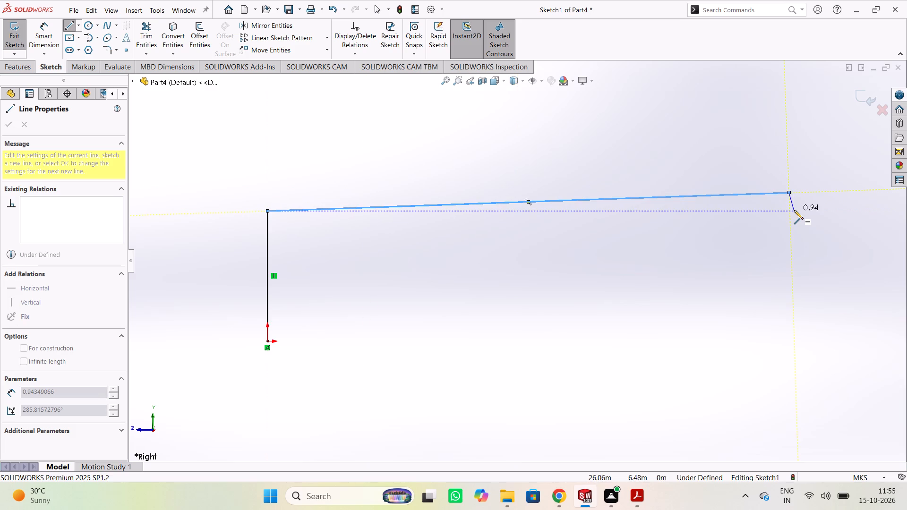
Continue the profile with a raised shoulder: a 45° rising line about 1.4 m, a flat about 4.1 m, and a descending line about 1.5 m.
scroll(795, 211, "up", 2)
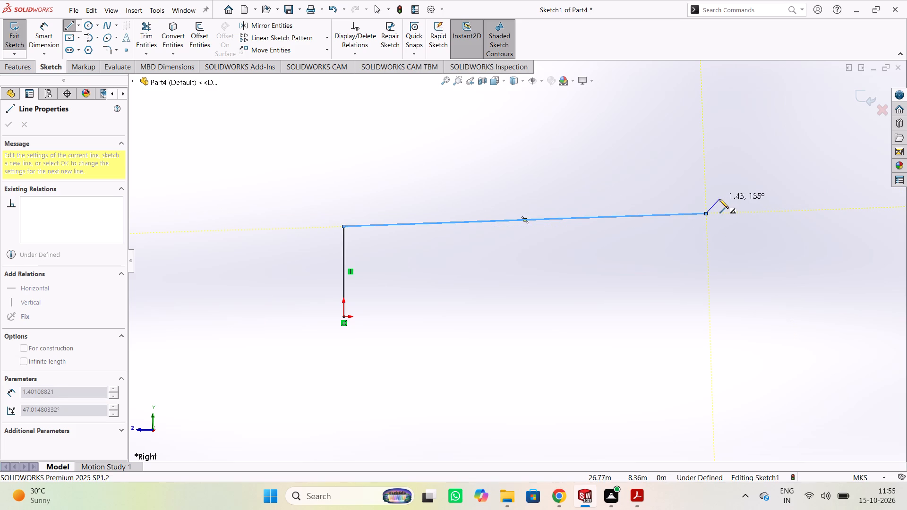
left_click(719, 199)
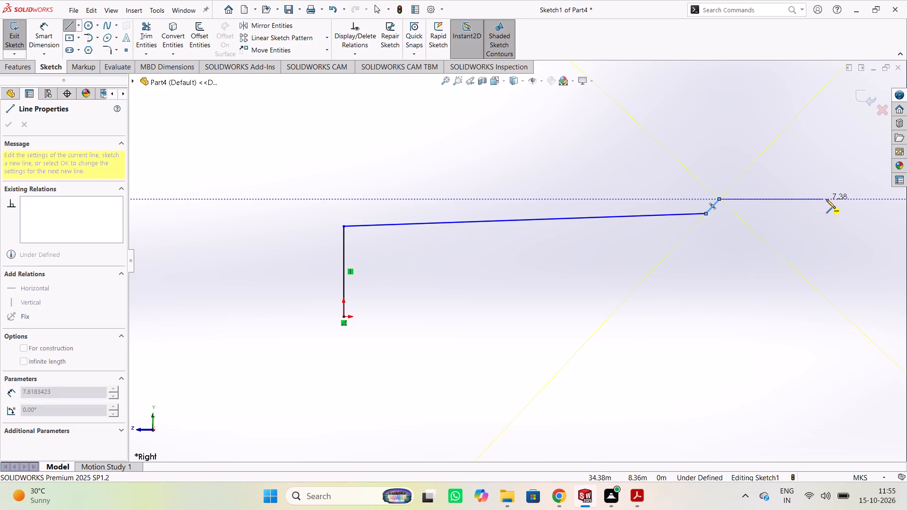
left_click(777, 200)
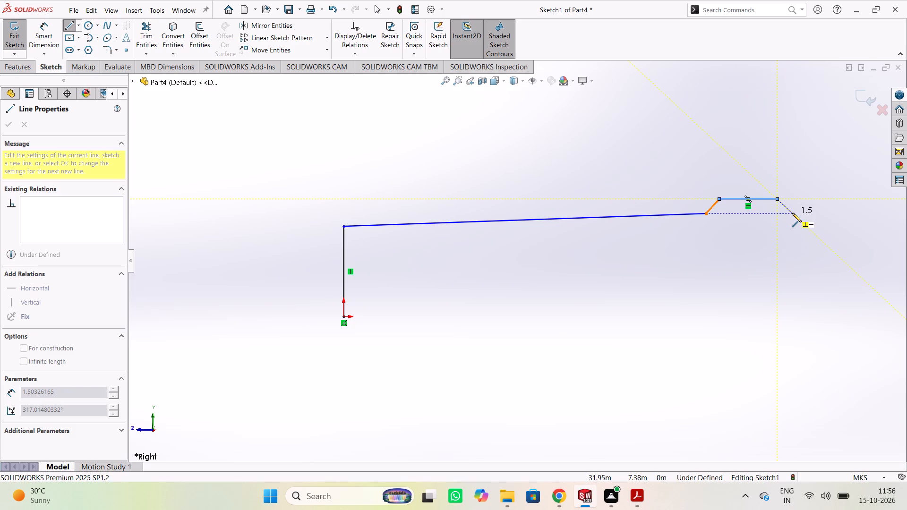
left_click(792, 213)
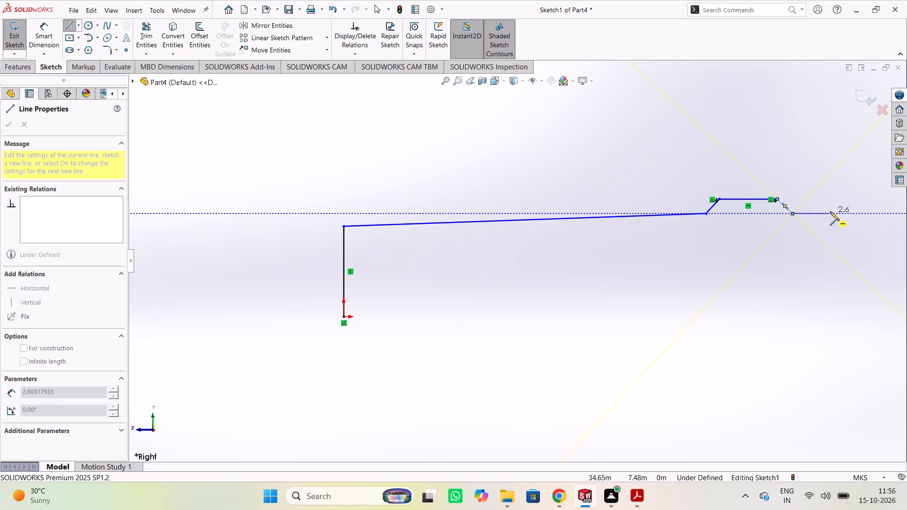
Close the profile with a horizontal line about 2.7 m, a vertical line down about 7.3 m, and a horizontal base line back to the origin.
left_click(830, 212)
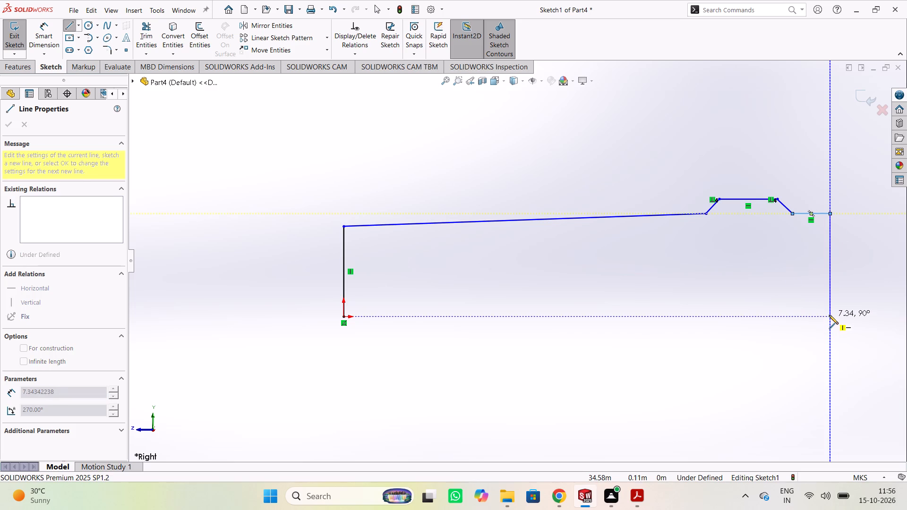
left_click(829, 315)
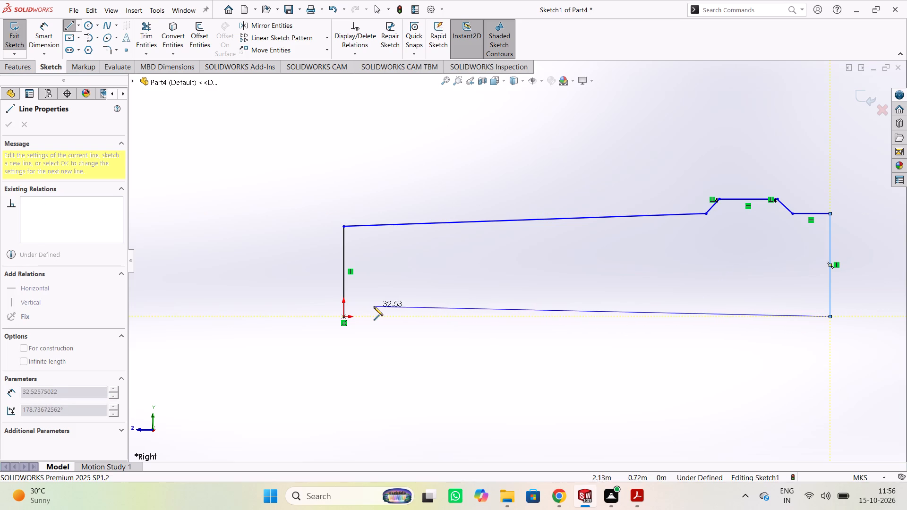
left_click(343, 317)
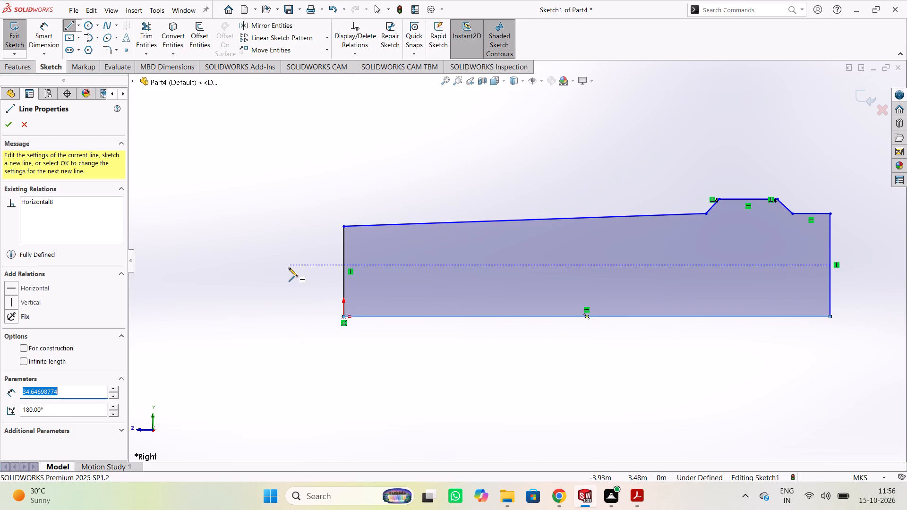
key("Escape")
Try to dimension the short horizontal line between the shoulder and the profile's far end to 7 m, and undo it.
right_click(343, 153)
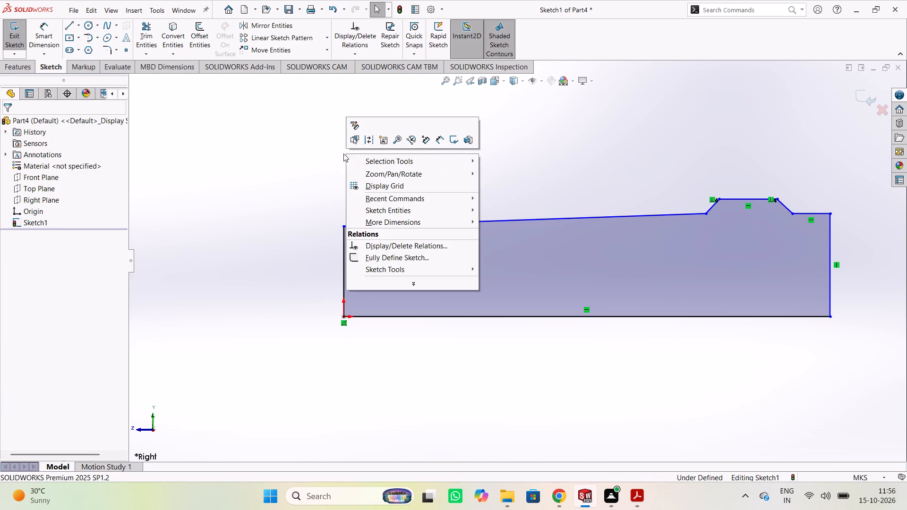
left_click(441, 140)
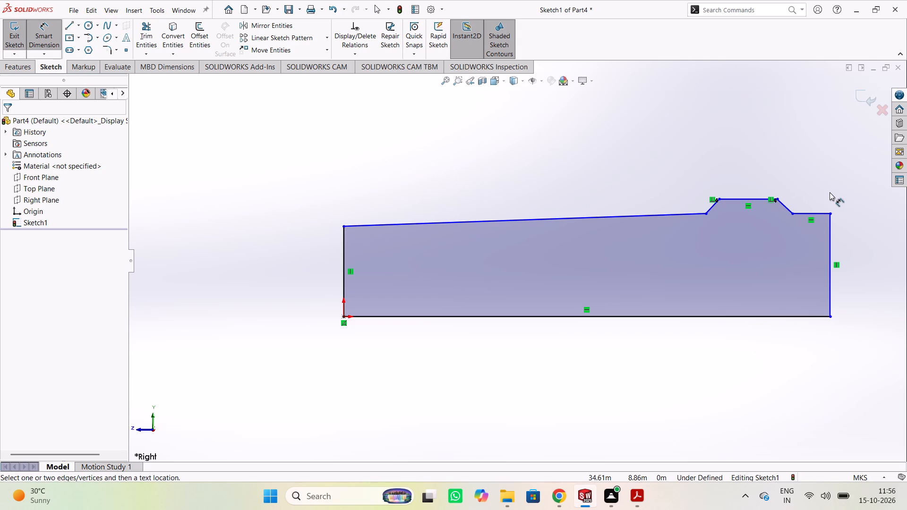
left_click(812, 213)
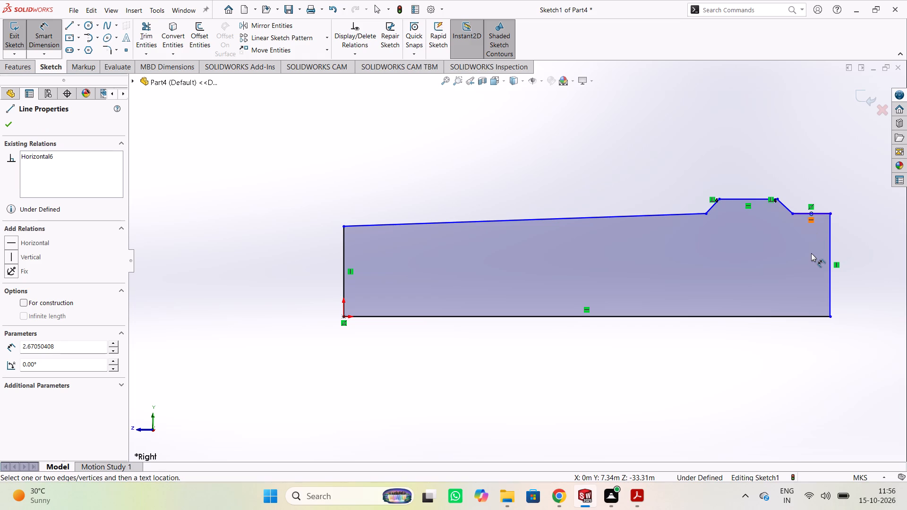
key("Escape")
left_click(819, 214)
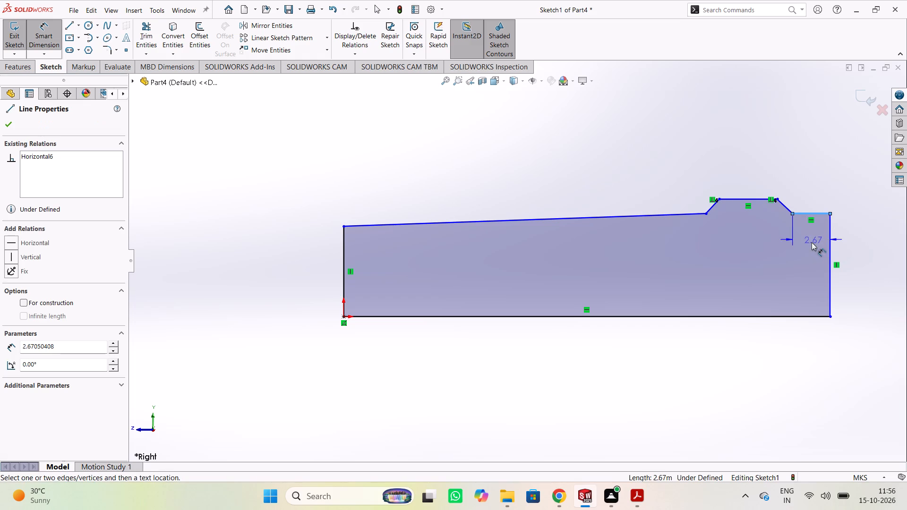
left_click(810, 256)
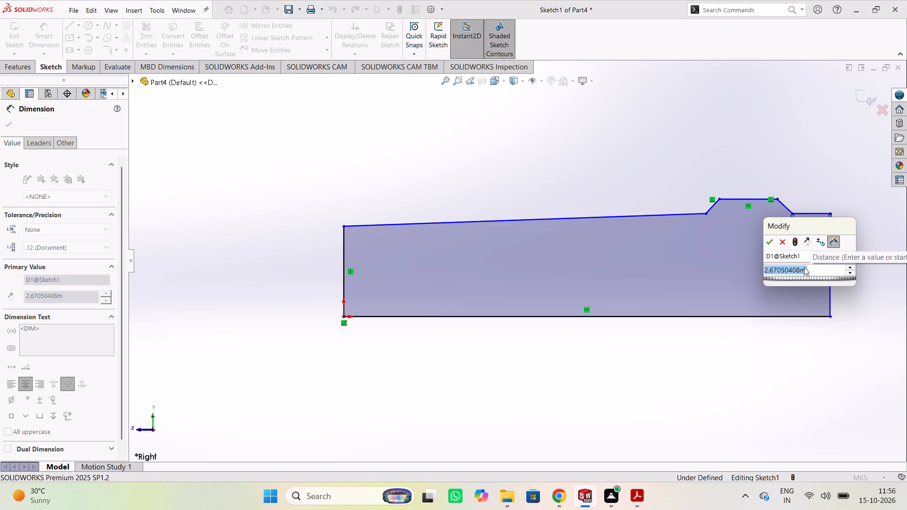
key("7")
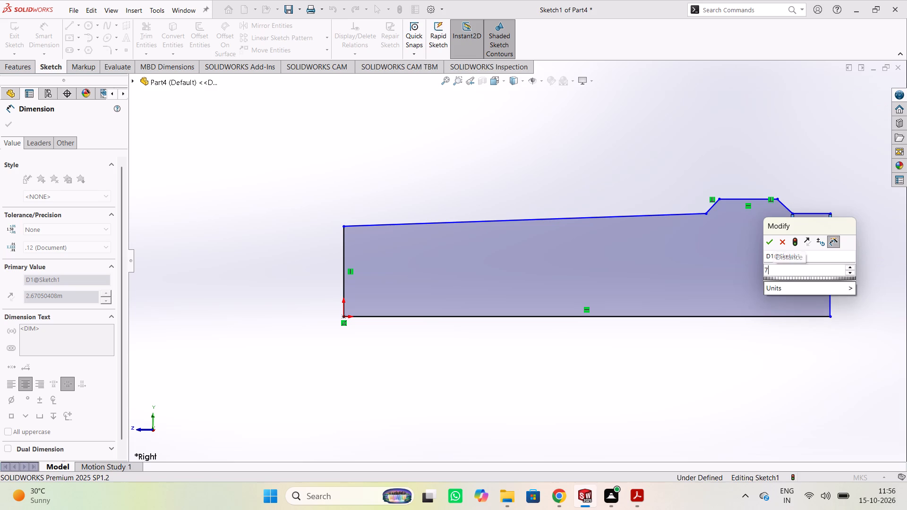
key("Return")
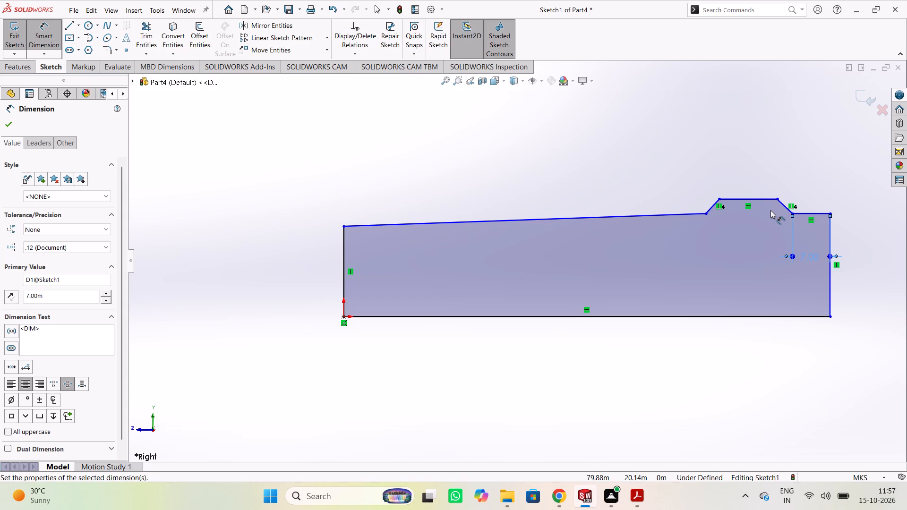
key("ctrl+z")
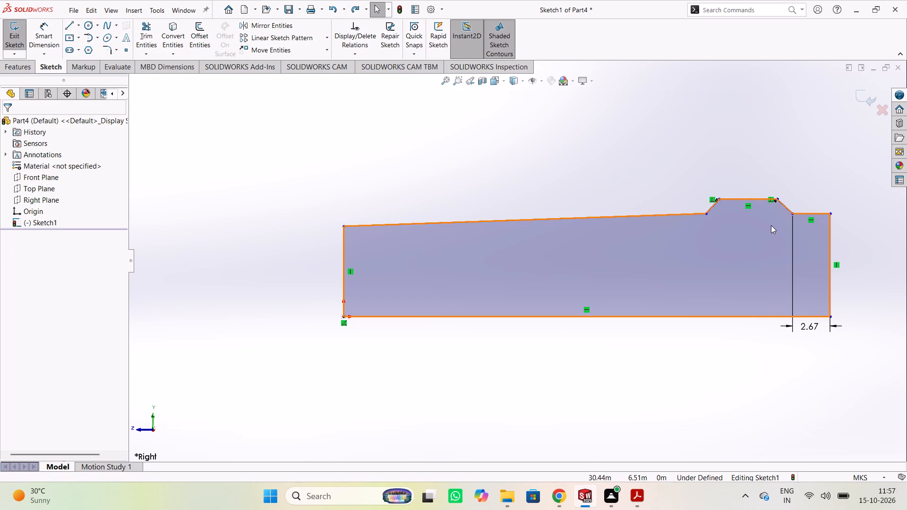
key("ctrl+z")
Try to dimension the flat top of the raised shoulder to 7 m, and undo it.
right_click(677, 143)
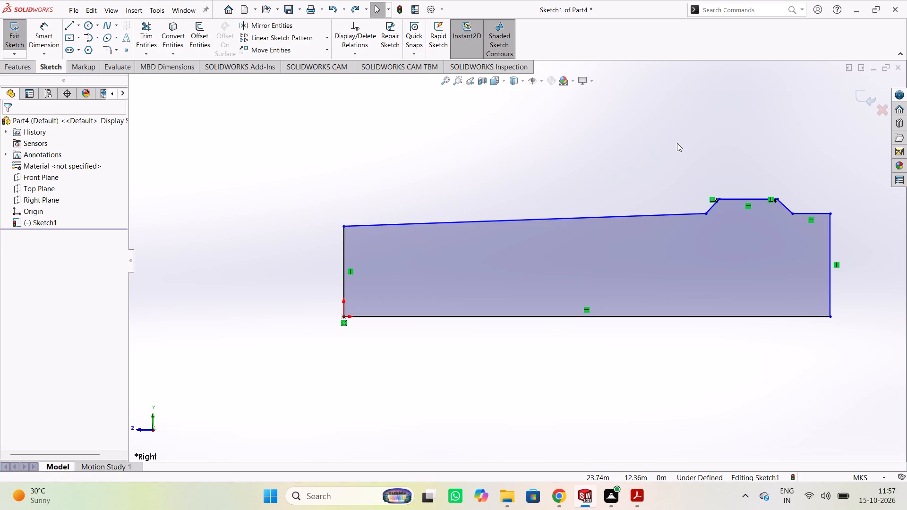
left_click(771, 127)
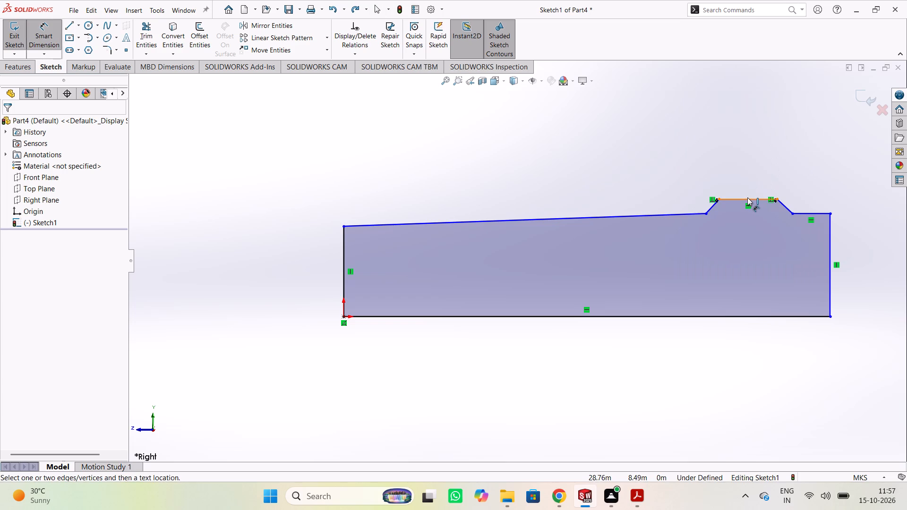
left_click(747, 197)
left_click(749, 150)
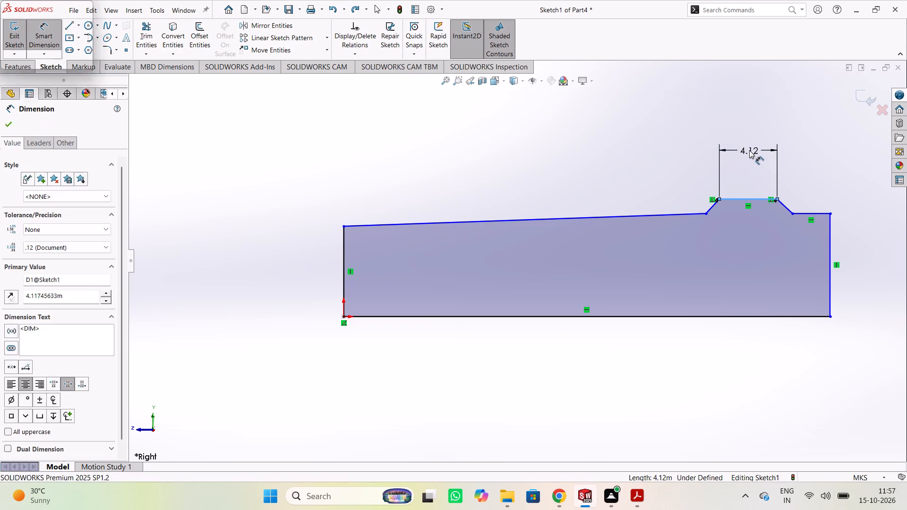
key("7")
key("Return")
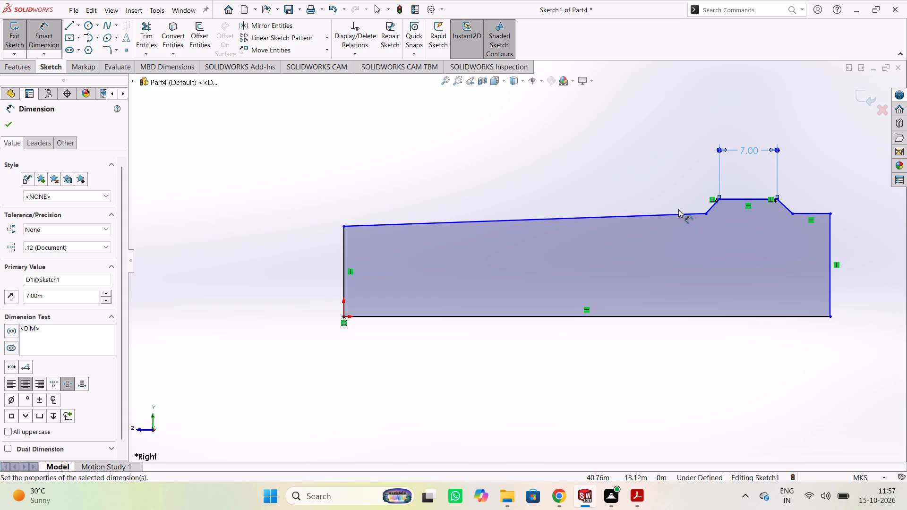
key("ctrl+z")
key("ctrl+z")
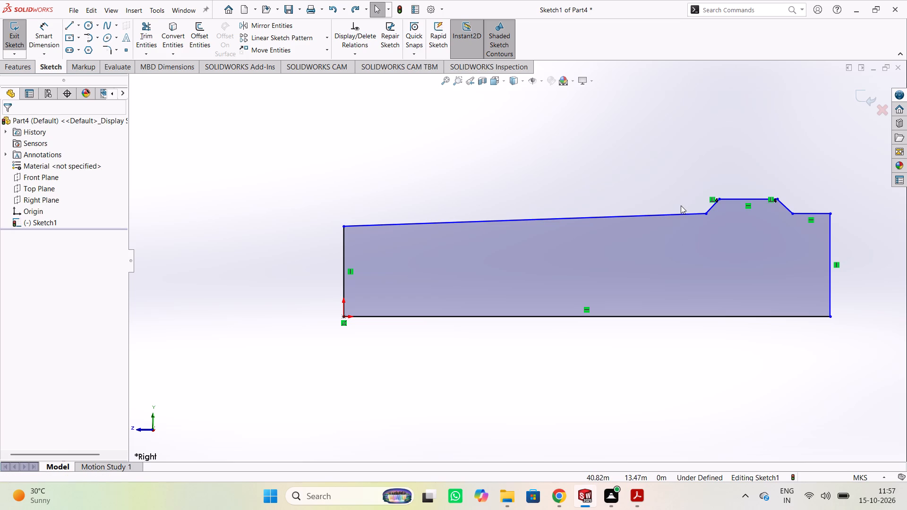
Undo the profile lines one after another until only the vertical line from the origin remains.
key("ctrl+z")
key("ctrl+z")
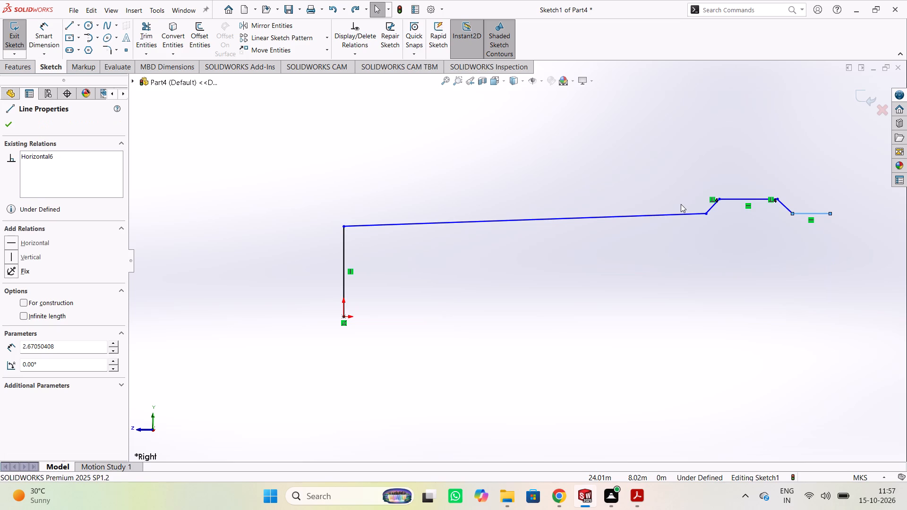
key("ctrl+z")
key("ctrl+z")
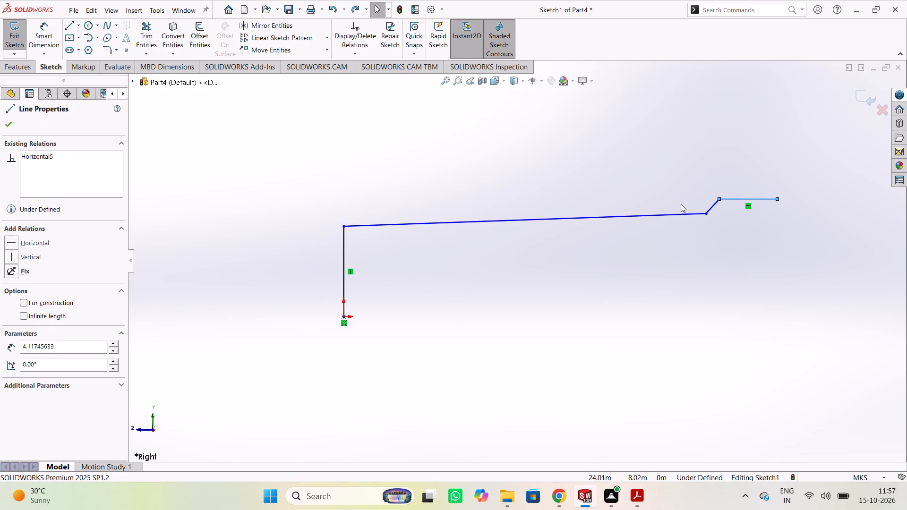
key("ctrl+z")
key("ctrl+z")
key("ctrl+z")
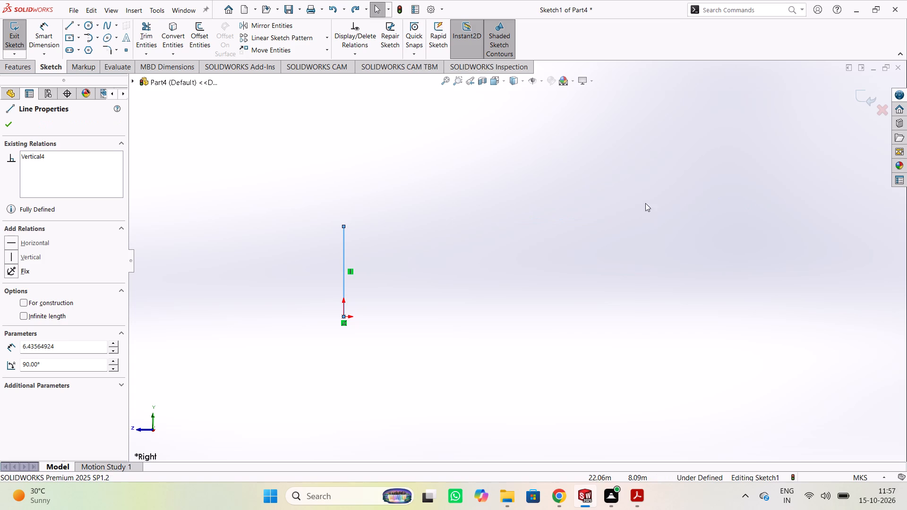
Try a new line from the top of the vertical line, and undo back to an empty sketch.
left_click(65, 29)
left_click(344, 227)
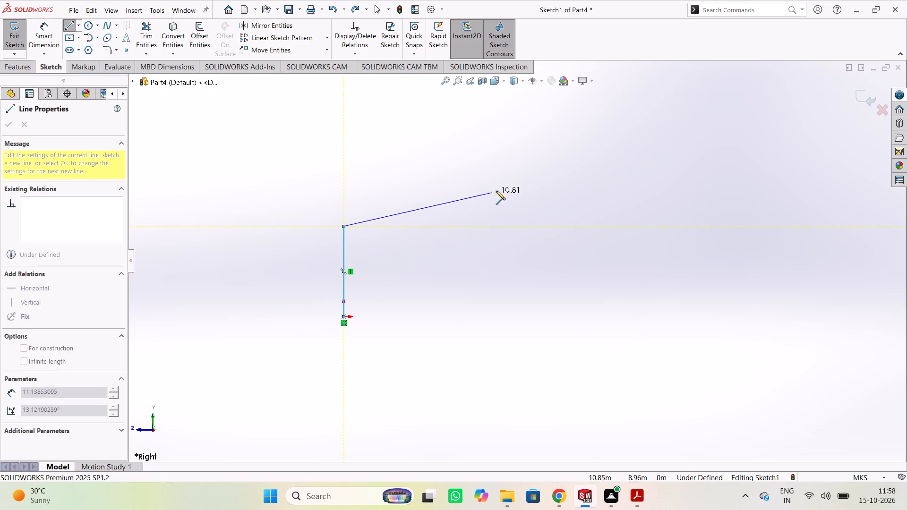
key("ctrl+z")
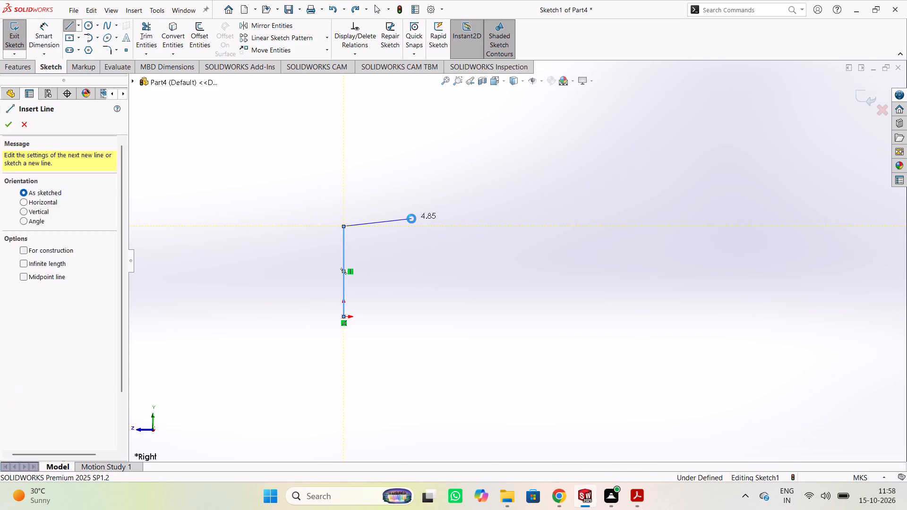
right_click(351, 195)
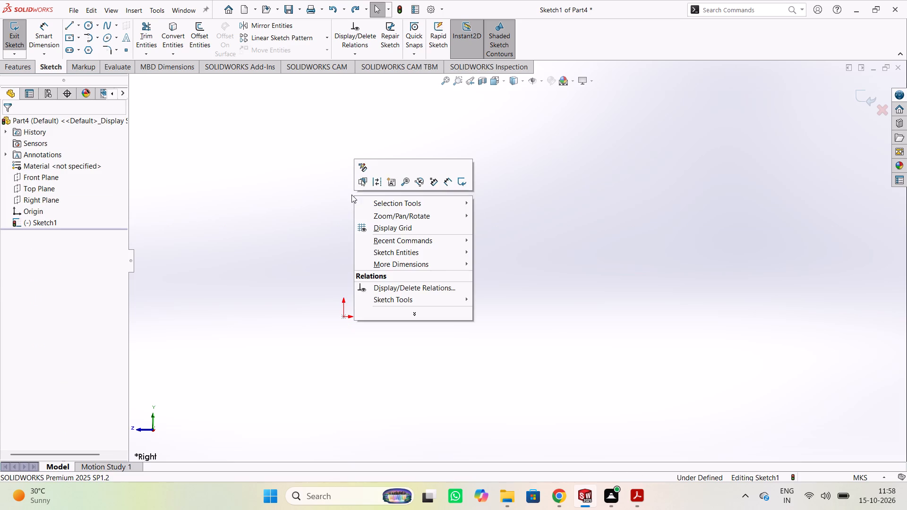
Sketch a vertical line about 7.2 m up from the origin, continued by a long, slightly rising taper line spanning about 27 m horizontally.
left_click(340, 190)
left_click(74, 31)
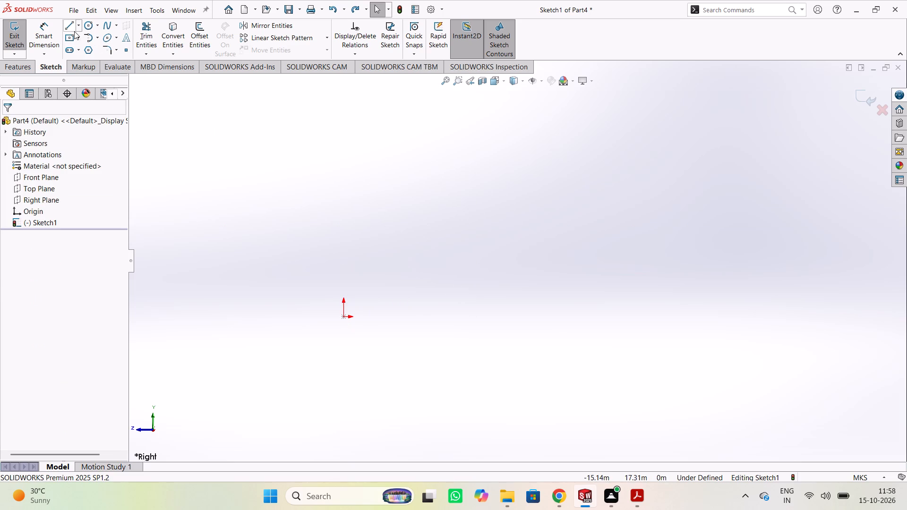
left_click(342, 318)
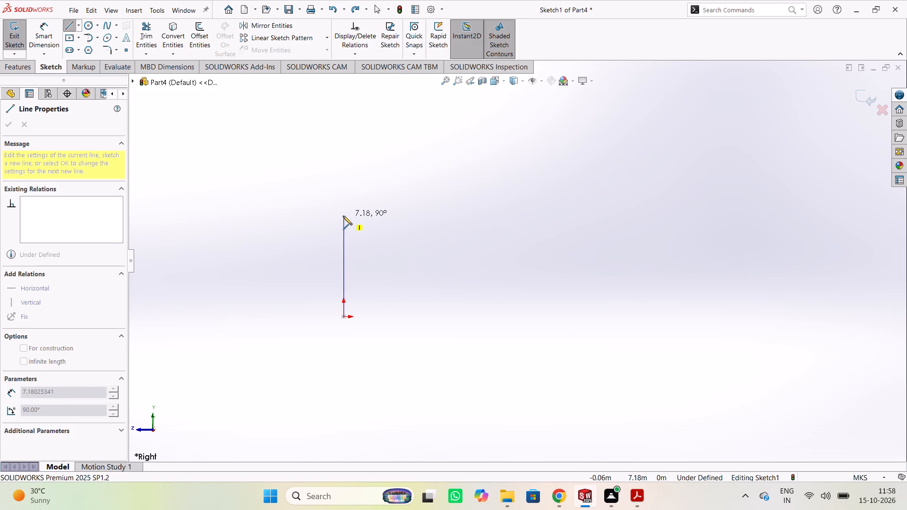
left_click(343, 216)
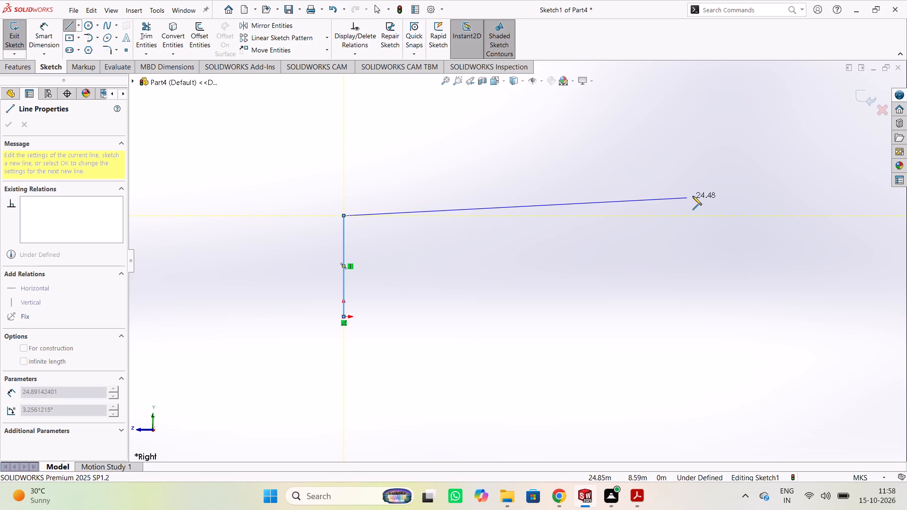
left_click(724, 195)
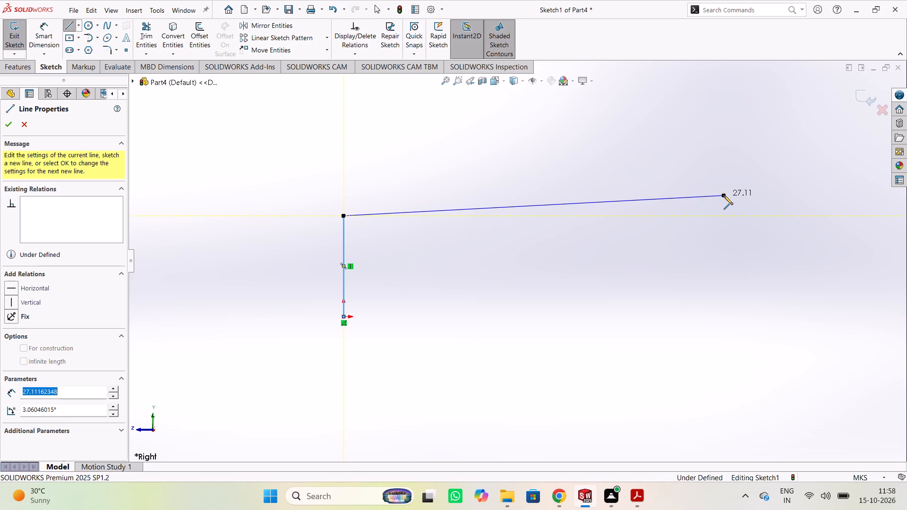
Continue the profile with a short horizontal line, a raised shoulder with sloped sides and a flat top about 4 m wide, and a horizontal line about 2.6 m long.
left_click(755, 198)
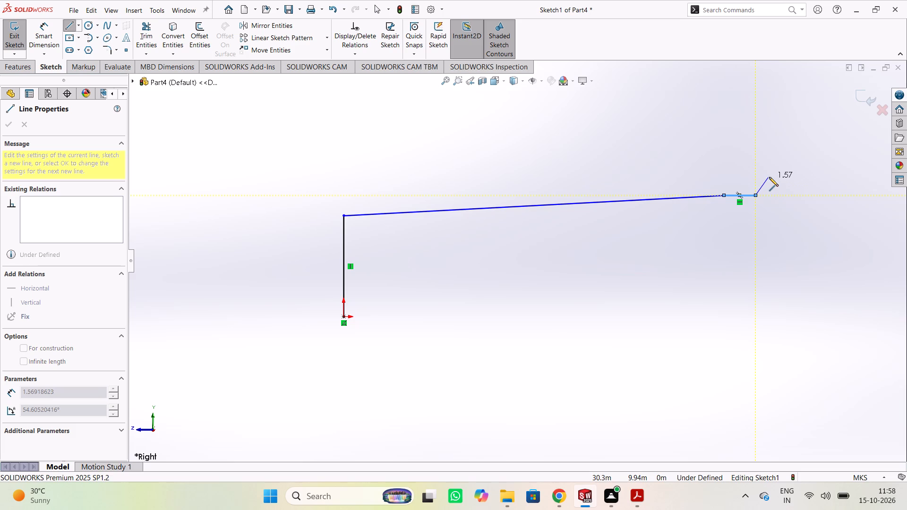
left_click(769, 177)
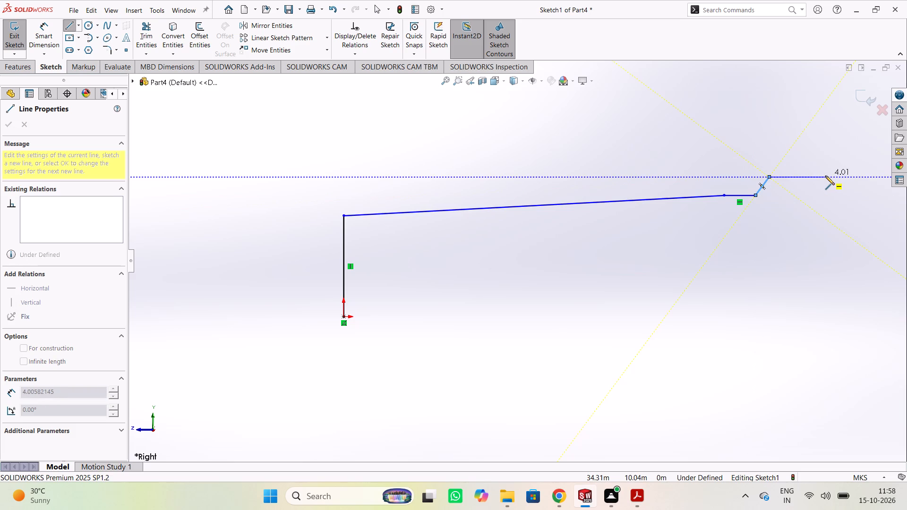
left_click(825, 176)
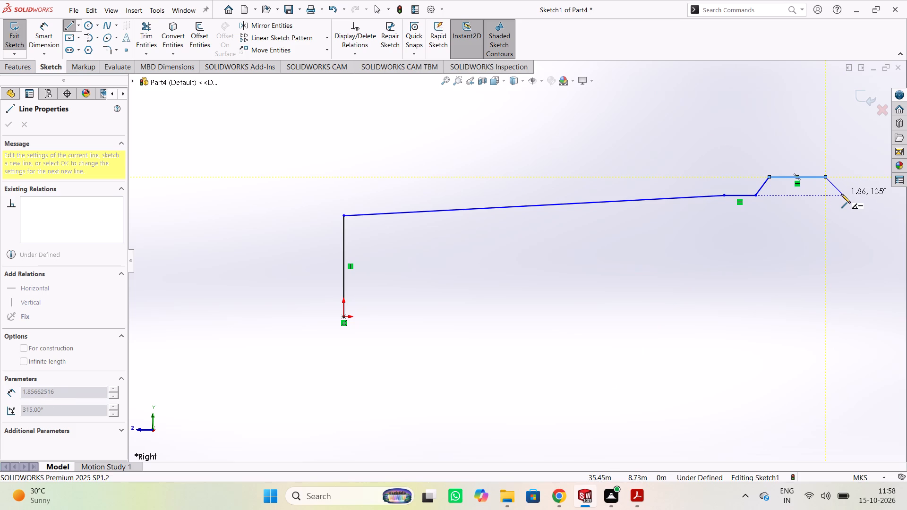
left_click(841, 194)
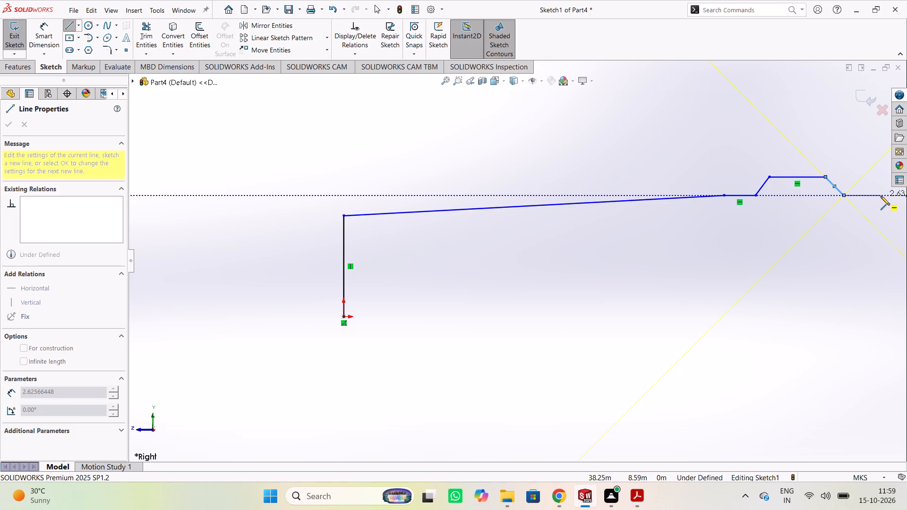
left_click(881, 196)
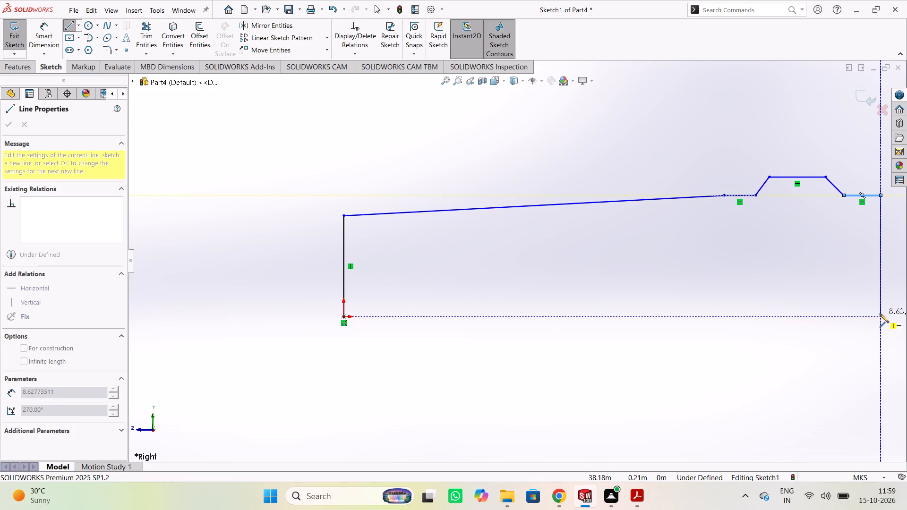
Close the profile with a vertical line about 8.6 m down to the origin's level and a horizontal base line back to the origin.
left_click(880, 315)
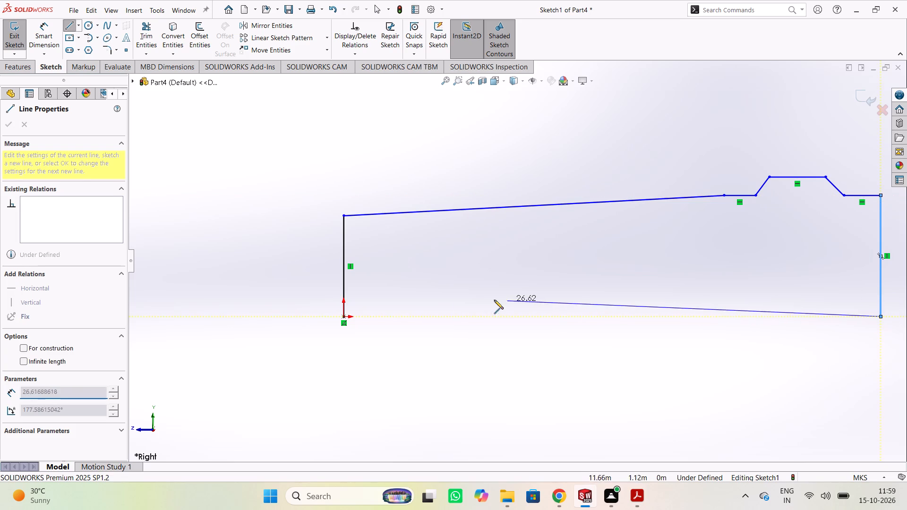
left_click(344, 317)
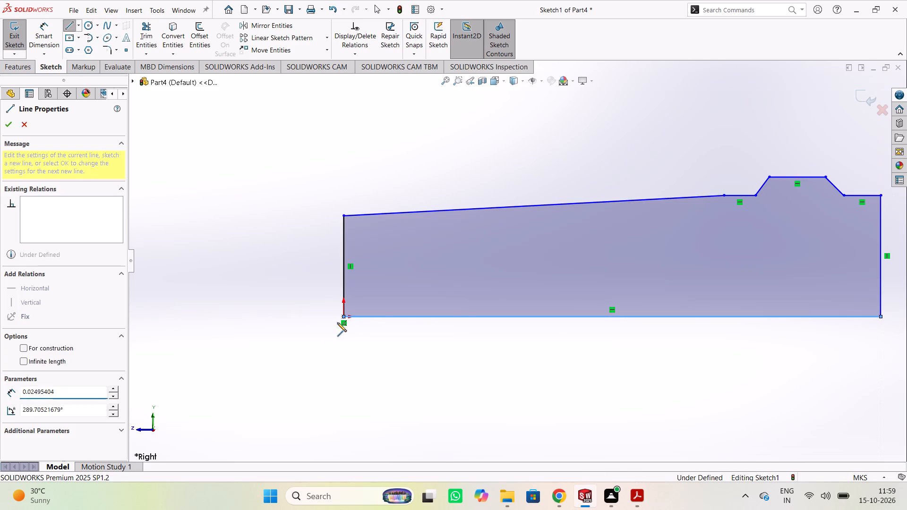
key("Escape")
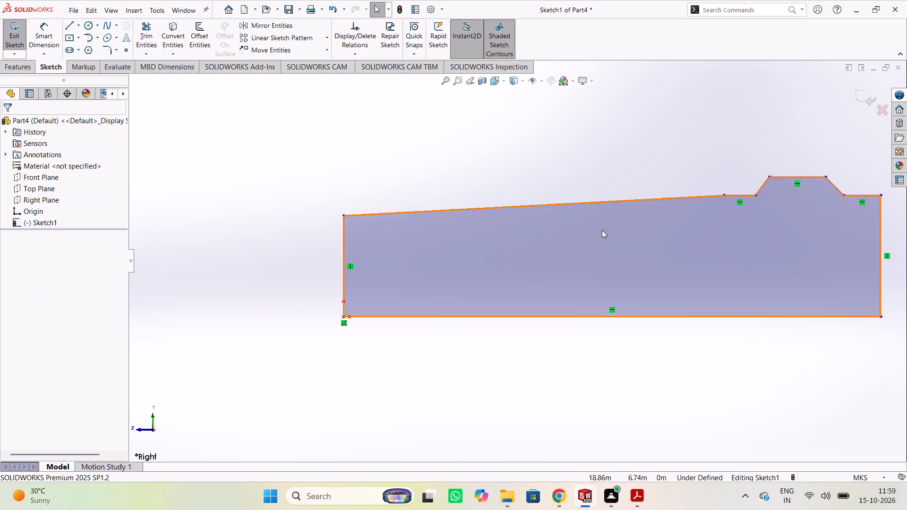
Dimension the horizontal distance from the vertical line at the origin to the upper end of the taper line as 58.5 m.
scroll(600, 232, "down", 1)
scroll(597, 232, "up", 3)
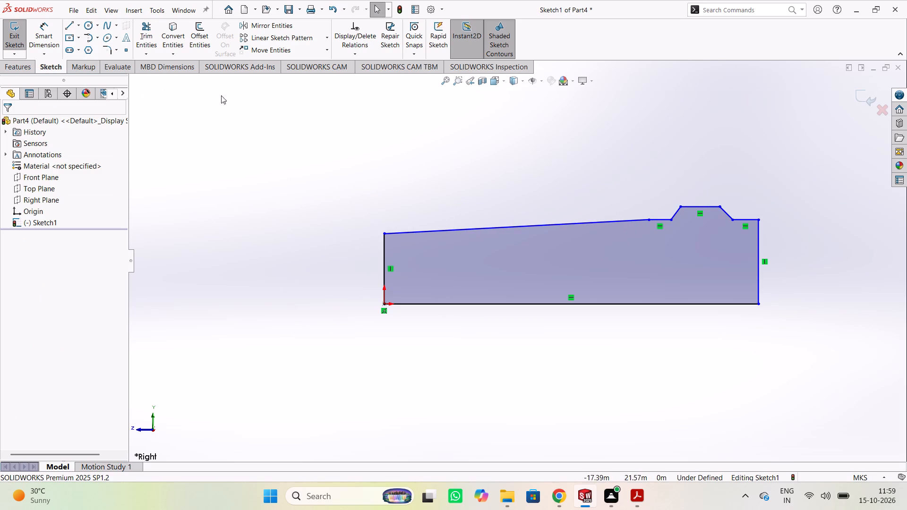
right_click(367, 120)
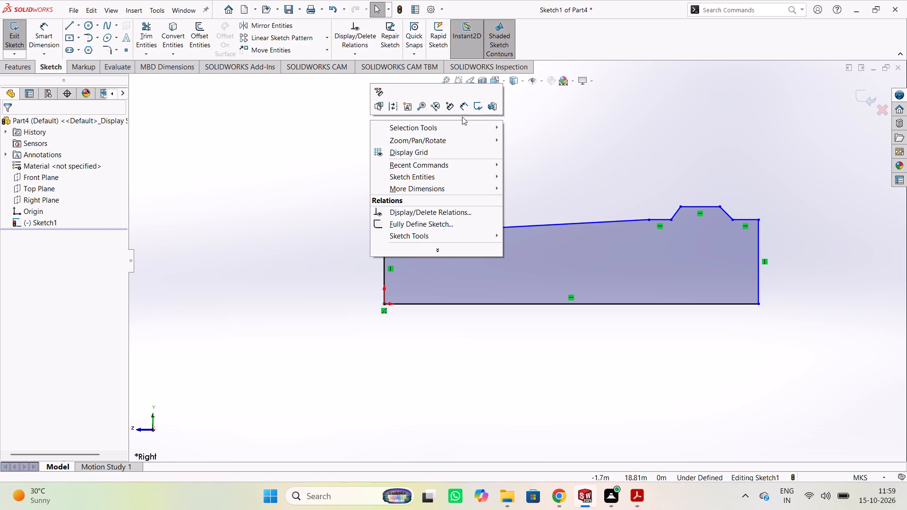
left_click(462, 105)
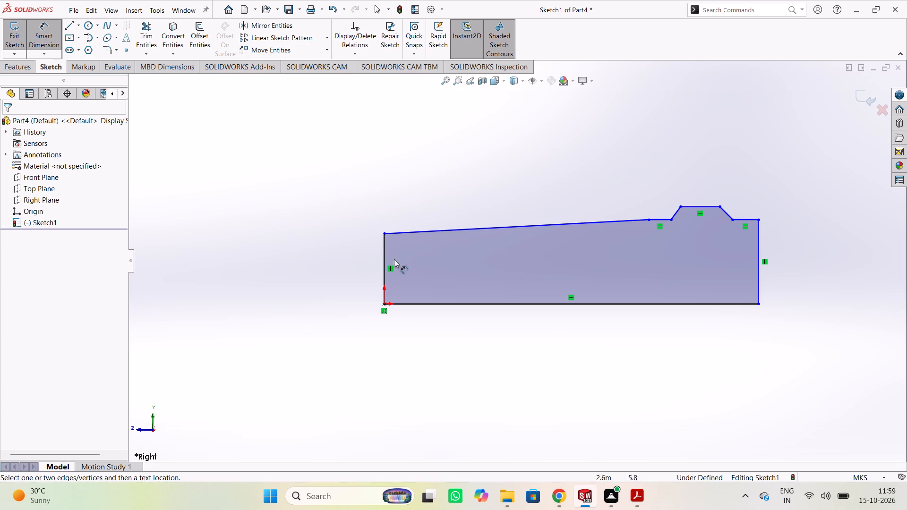
left_click(385, 271)
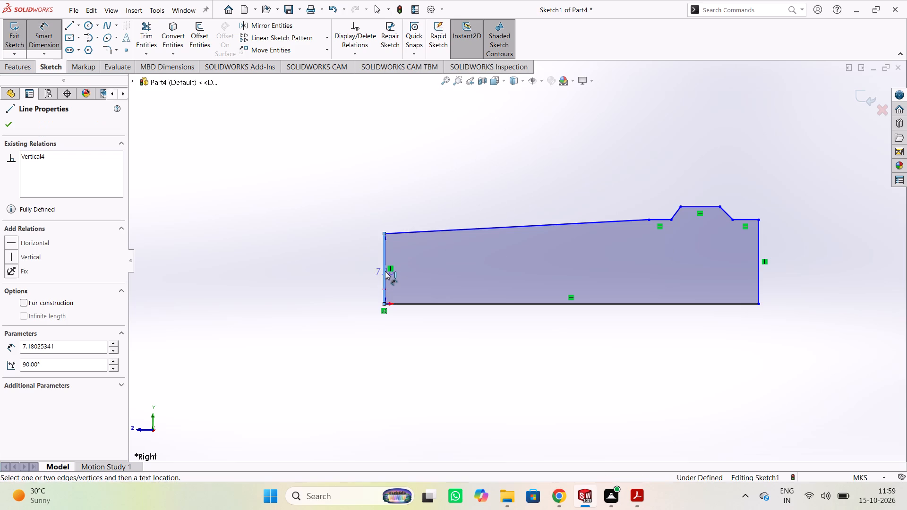
left_click(648, 219)
left_click(519, 363)
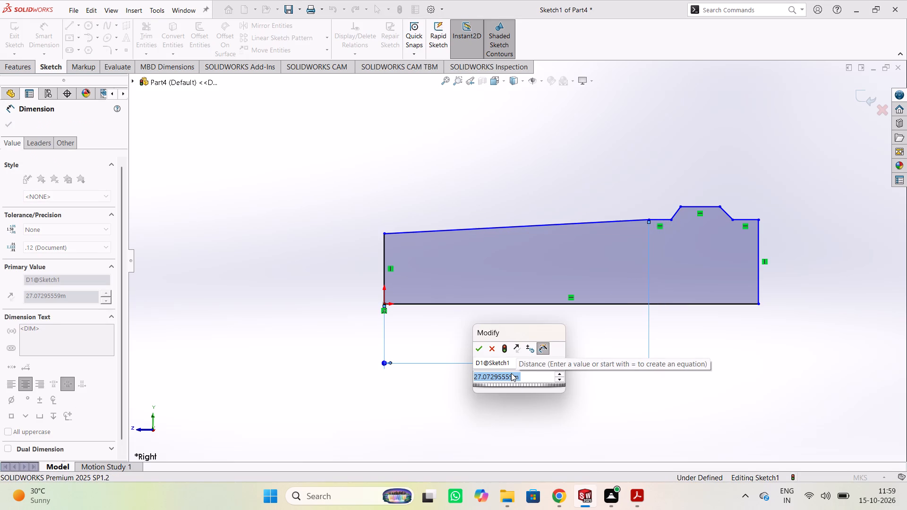
type("58.5")
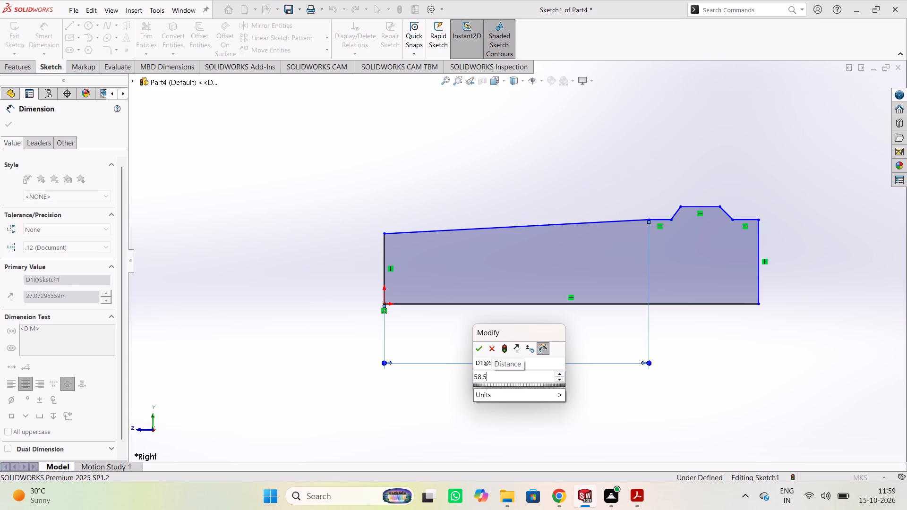
key("Return")
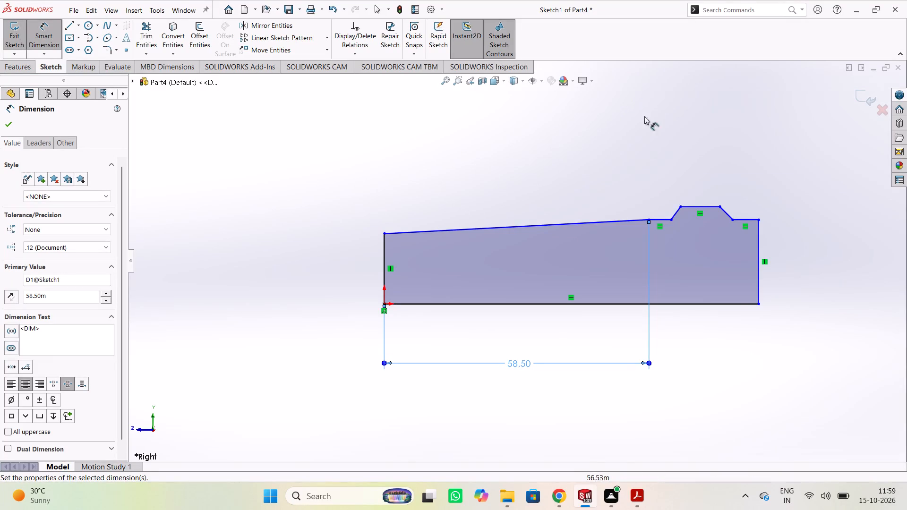
Dimension the short horizontal line between the taper and the raised shoulder to 2.5 m.
left_click(662, 219)
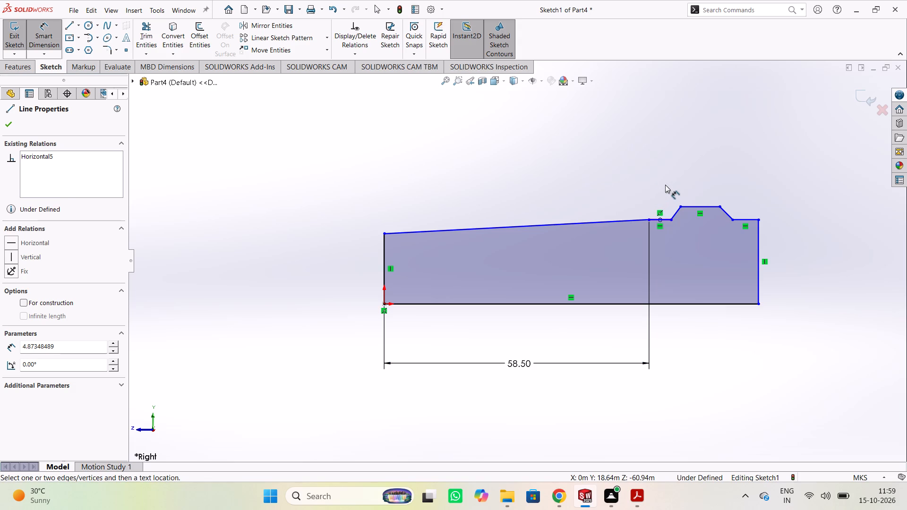
key("Escape")
left_click(658, 218)
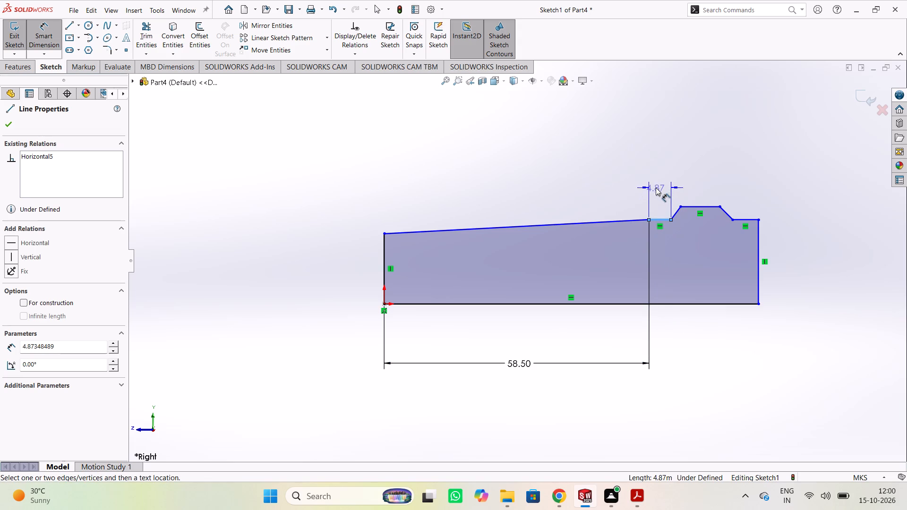
left_click(658, 187)
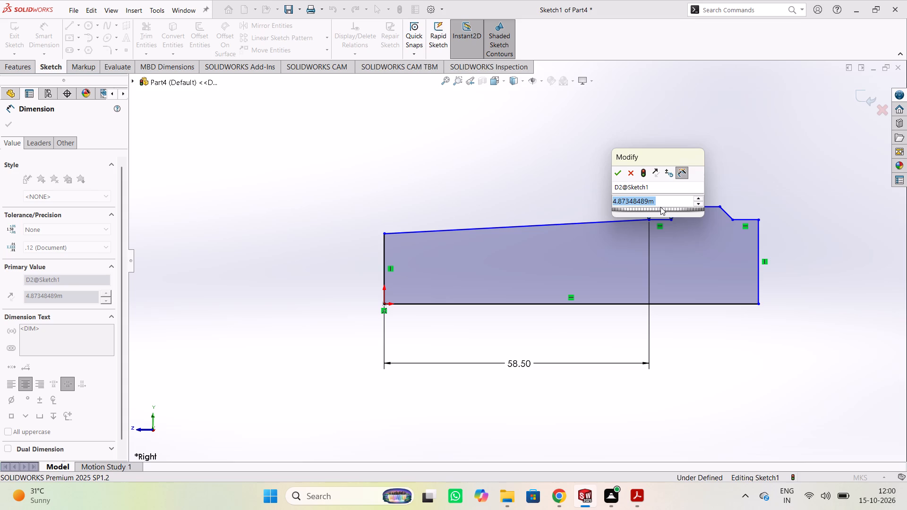
type("2.5")
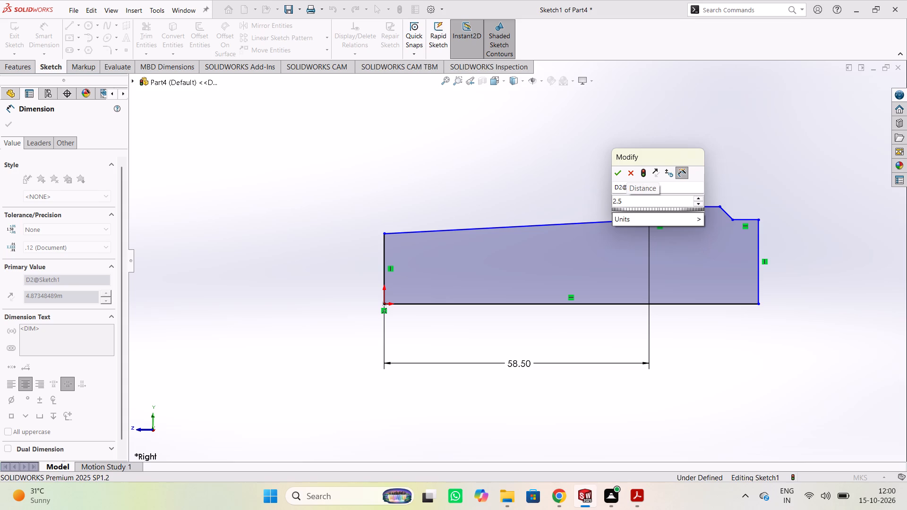
key("Return")
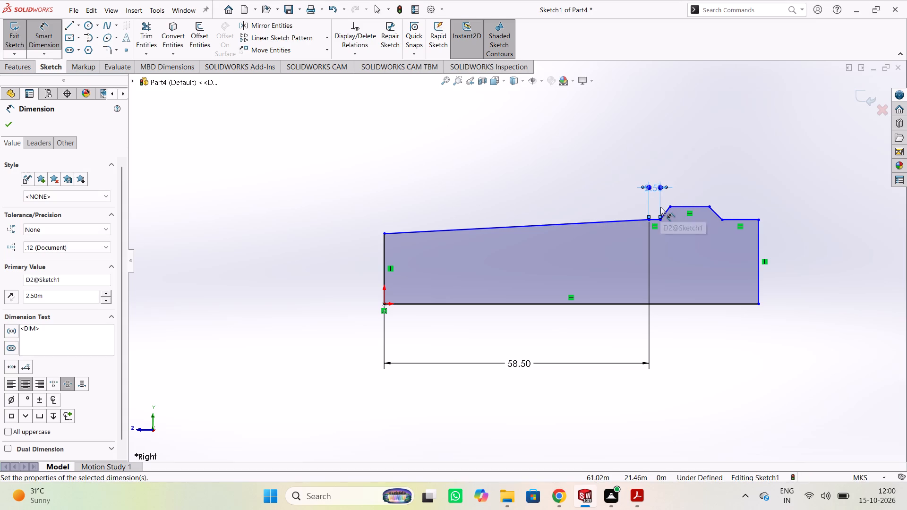
Dimension the flat top of the raised shoulder to 7 m.
left_click(690, 206)
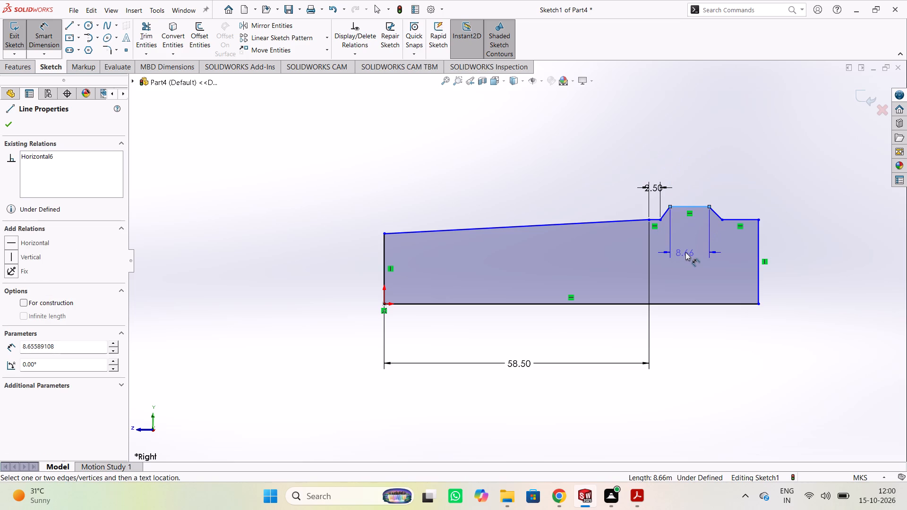
left_click(690, 248)
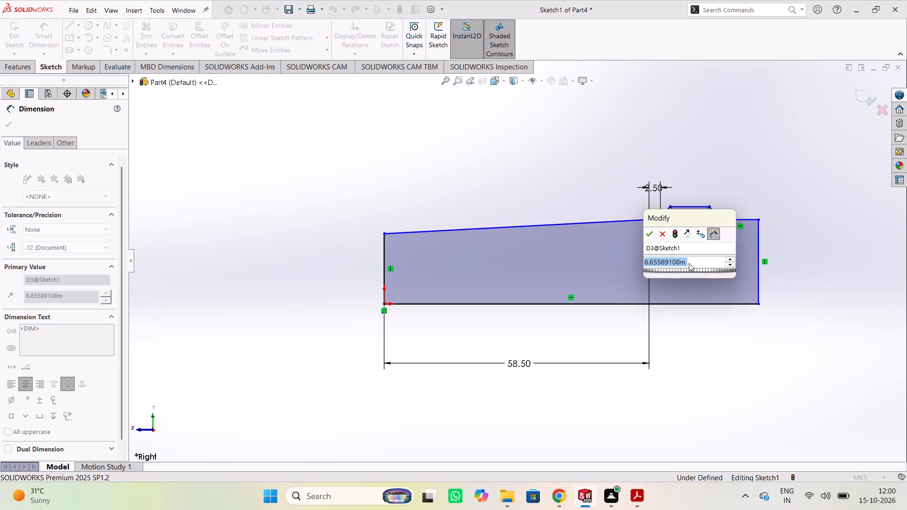
key("7")
key("Return")
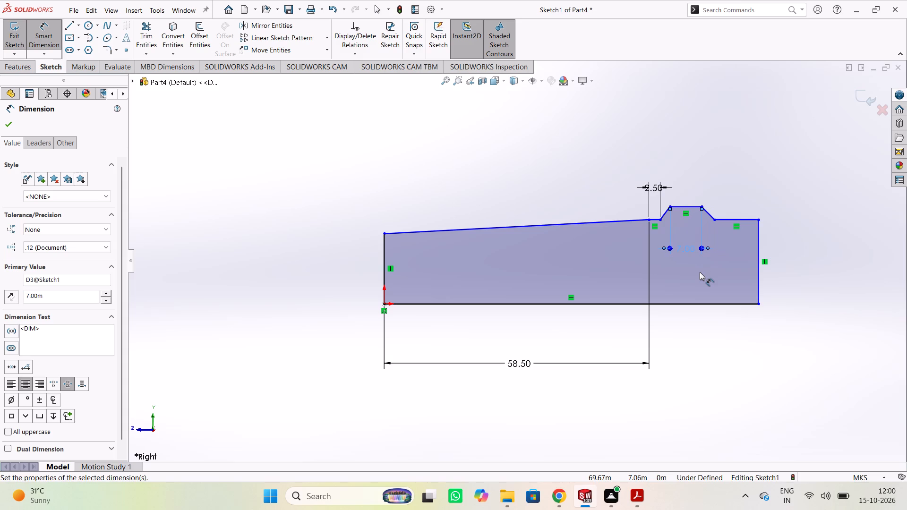
Dimension the vertical line at the profile's far end, opposite the origin, to 9 m.
left_click(759, 241)
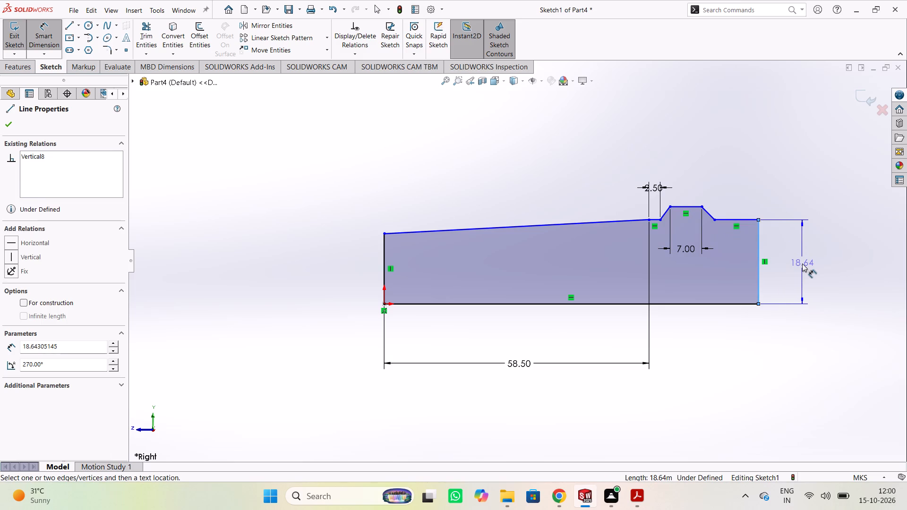
left_click(802, 263)
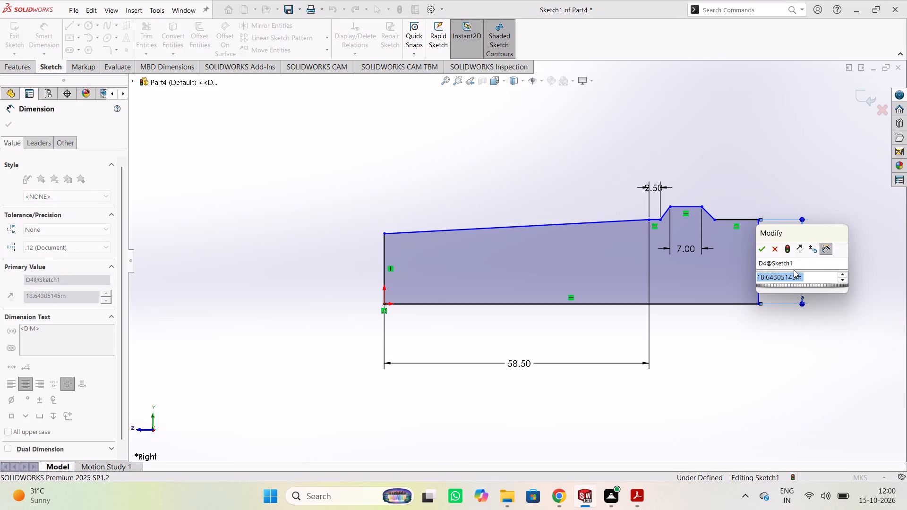
key("9")
key("Return")
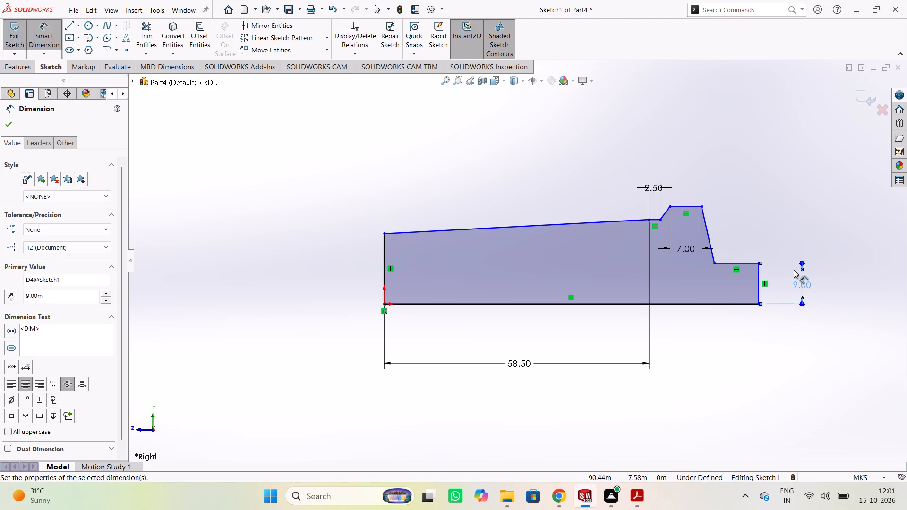
Dimension the vertical line at the origin to 7 m.
left_click(382, 261)
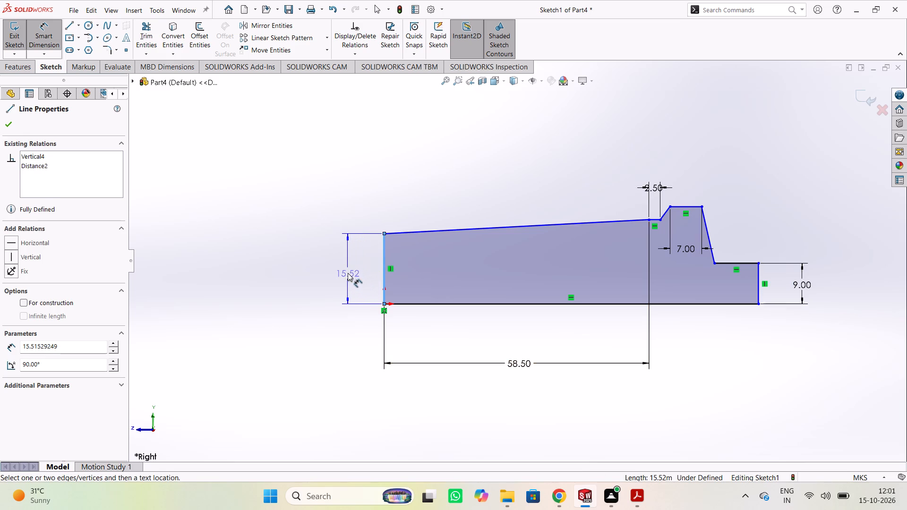
left_click(347, 272)
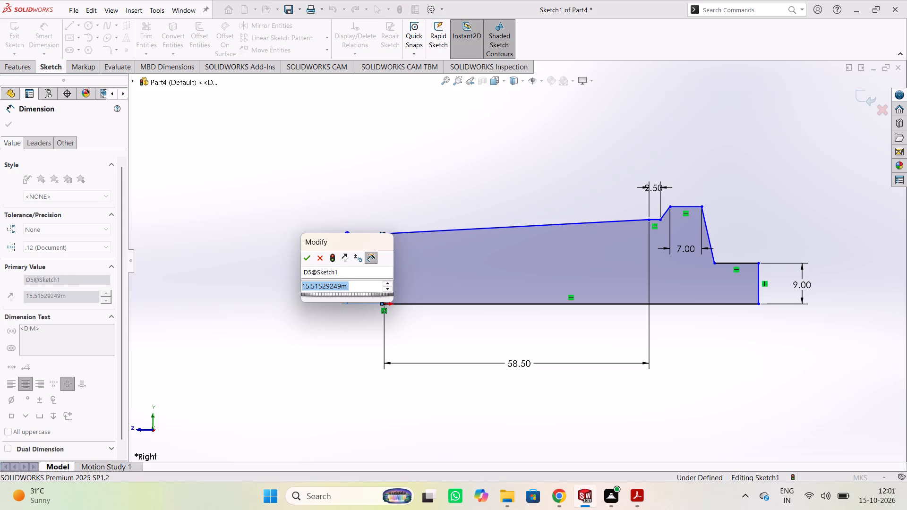
key("7")
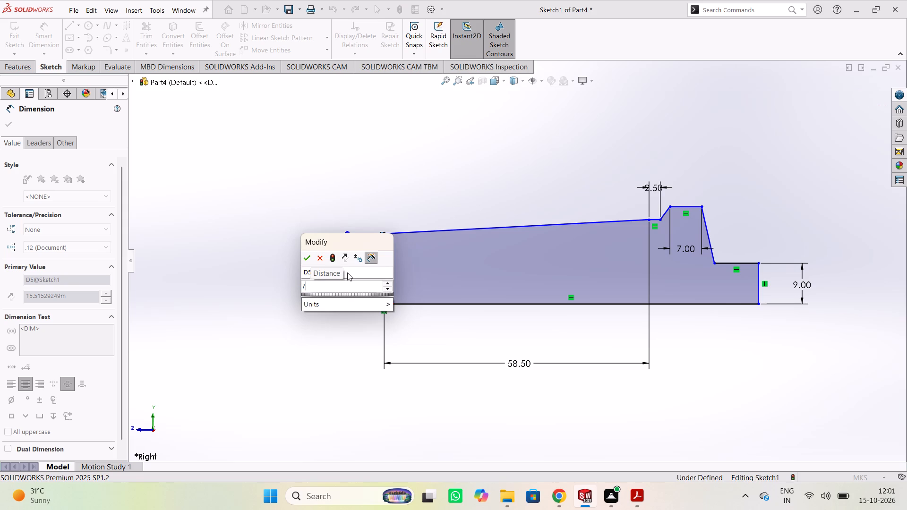
key("Return")
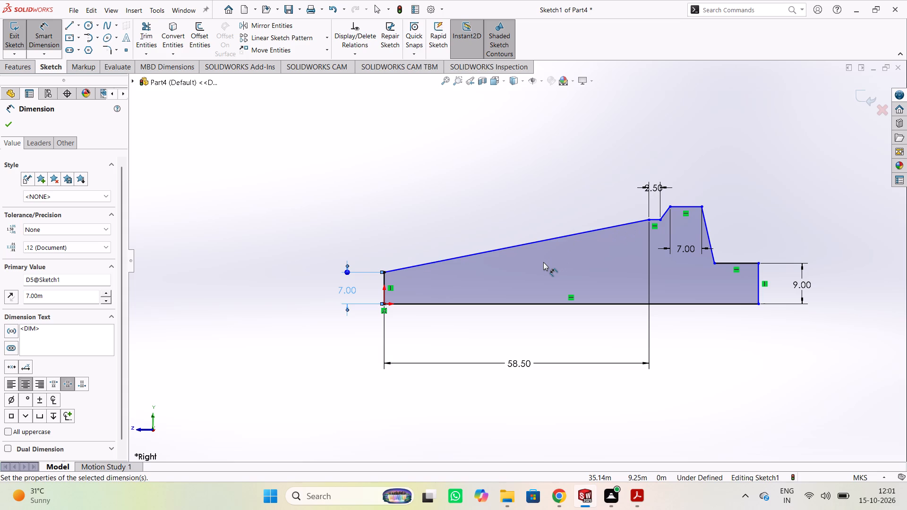
Dimension the height from the bottom baseline to the flat top of the raised shoulder to 10 m.
left_click(679, 205)
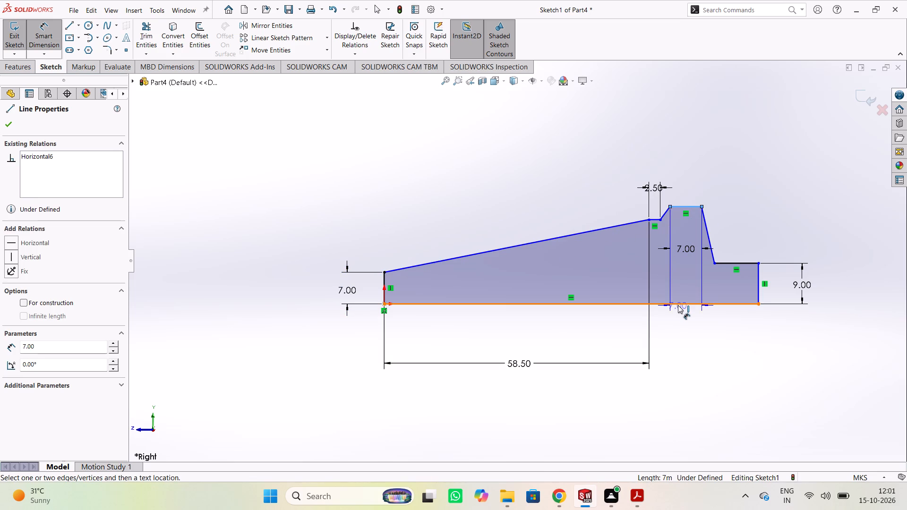
left_click(678, 305)
left_click(833, 259)
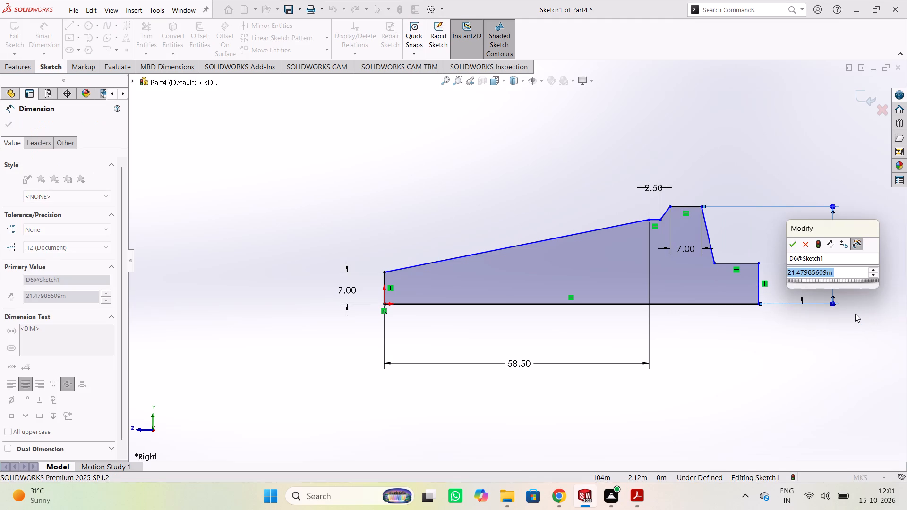
type("10")
key("Return")
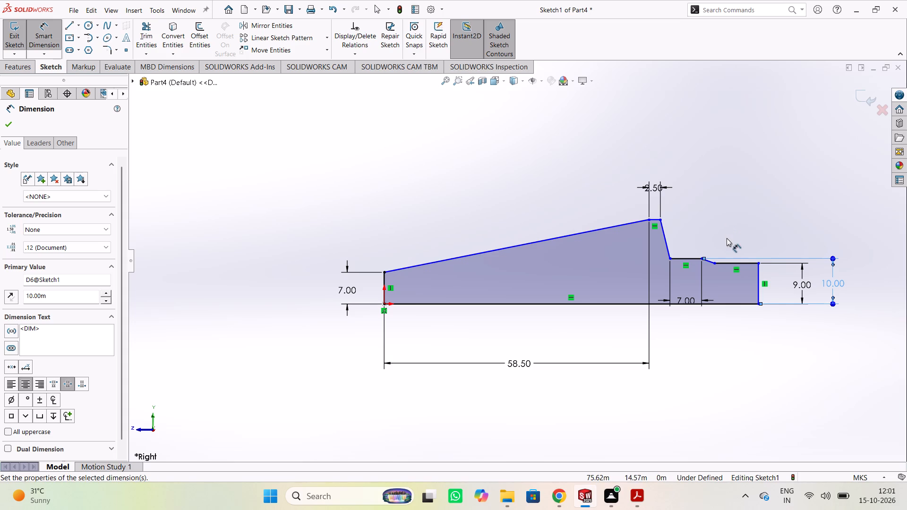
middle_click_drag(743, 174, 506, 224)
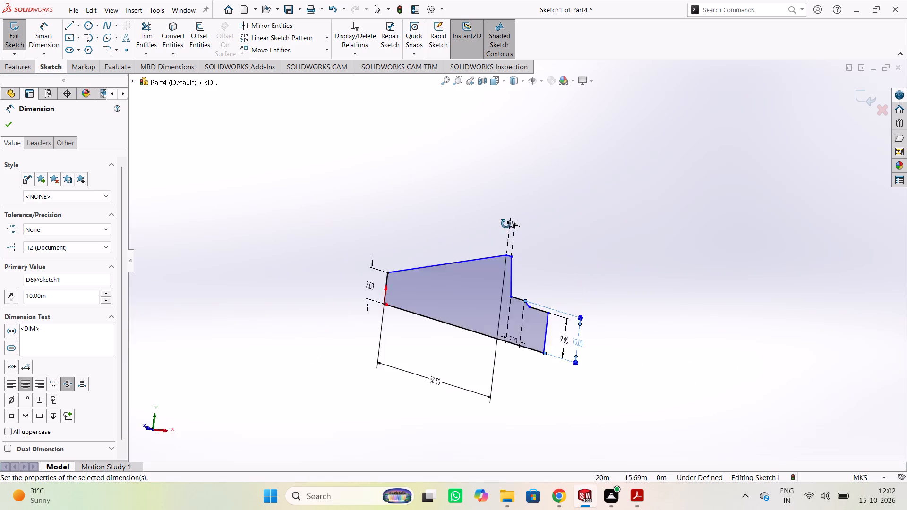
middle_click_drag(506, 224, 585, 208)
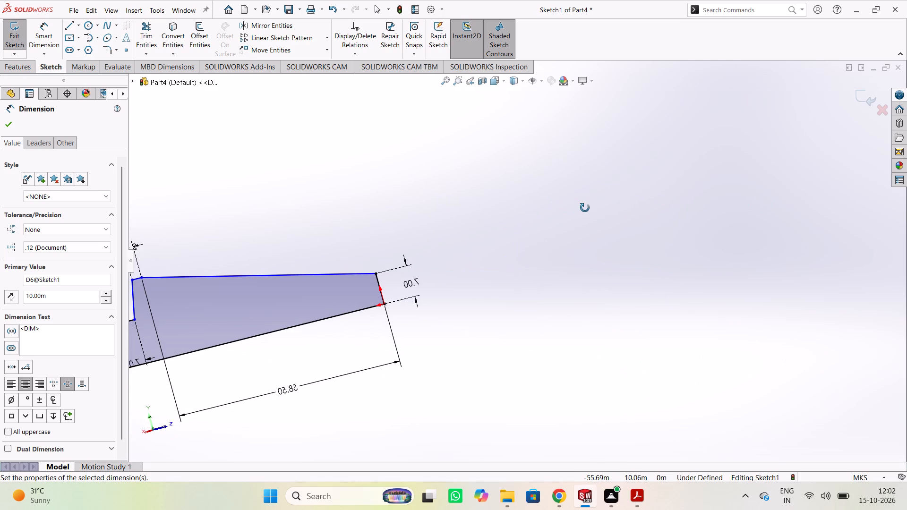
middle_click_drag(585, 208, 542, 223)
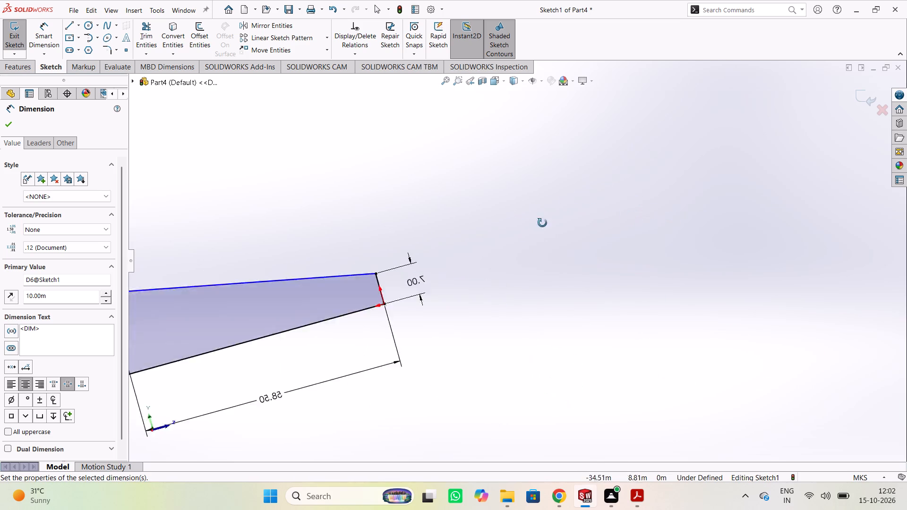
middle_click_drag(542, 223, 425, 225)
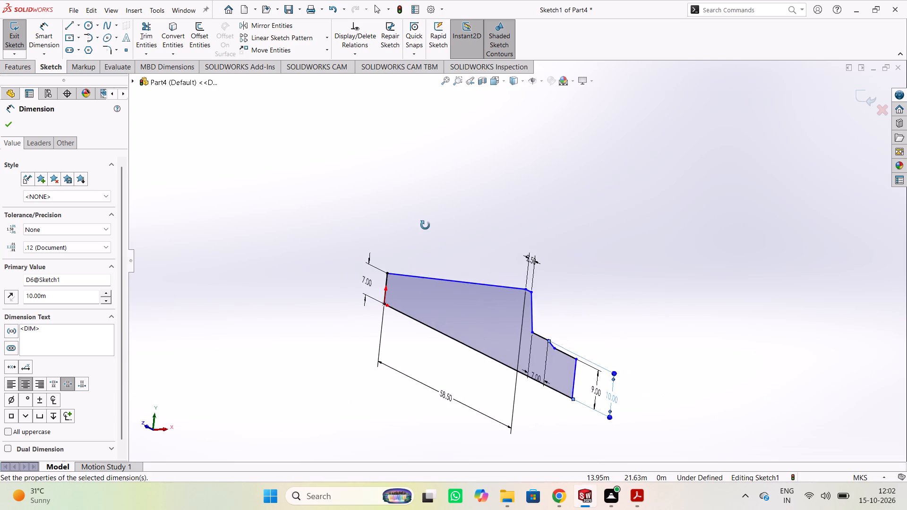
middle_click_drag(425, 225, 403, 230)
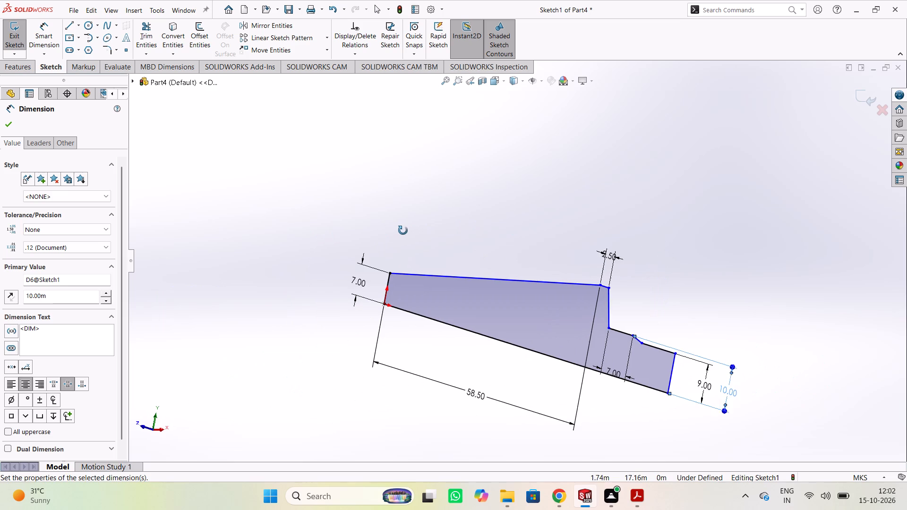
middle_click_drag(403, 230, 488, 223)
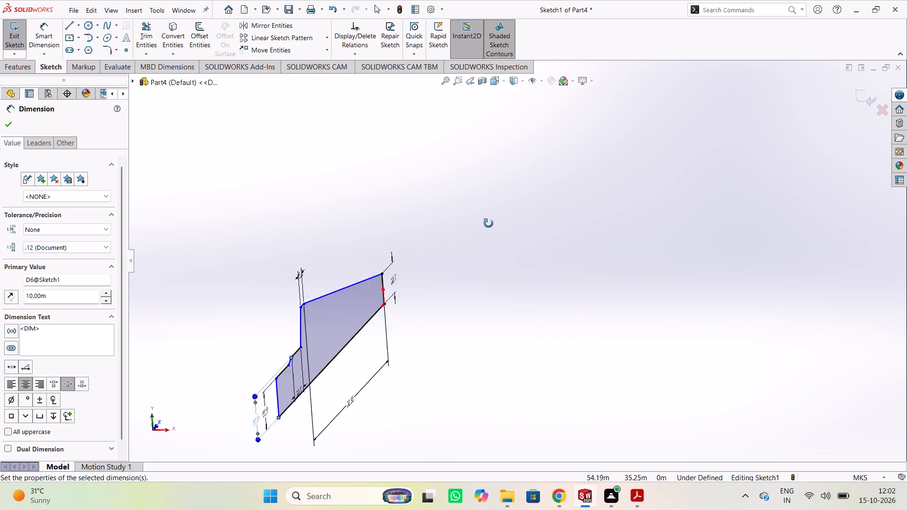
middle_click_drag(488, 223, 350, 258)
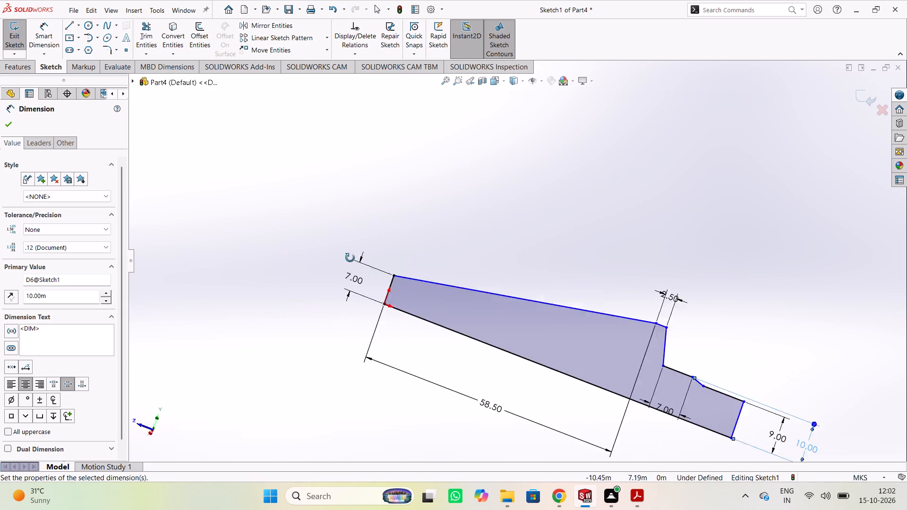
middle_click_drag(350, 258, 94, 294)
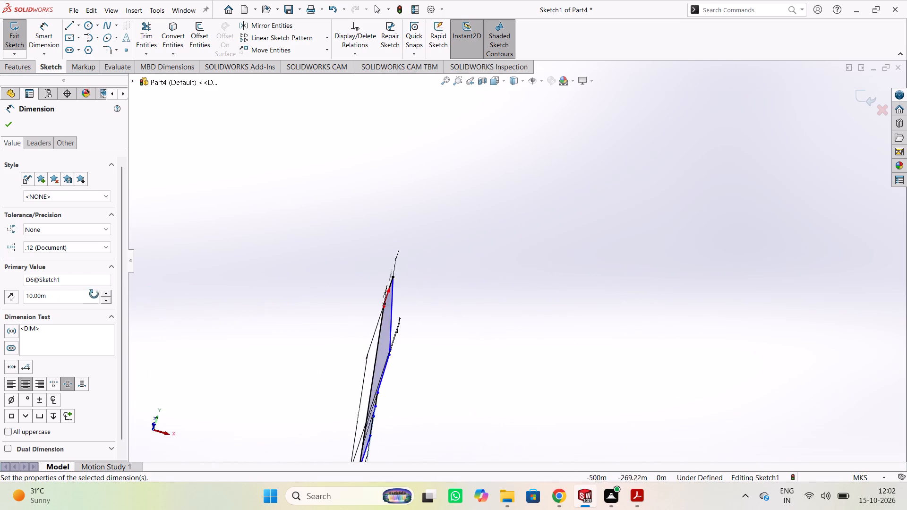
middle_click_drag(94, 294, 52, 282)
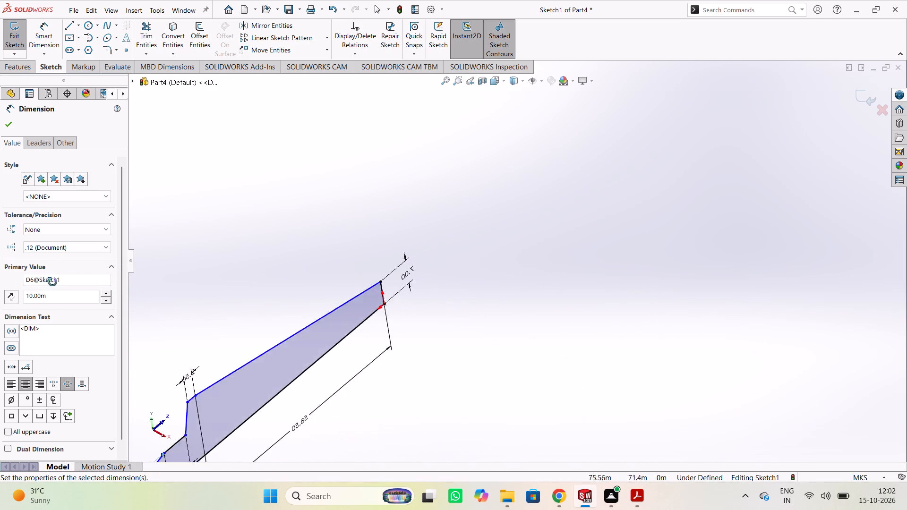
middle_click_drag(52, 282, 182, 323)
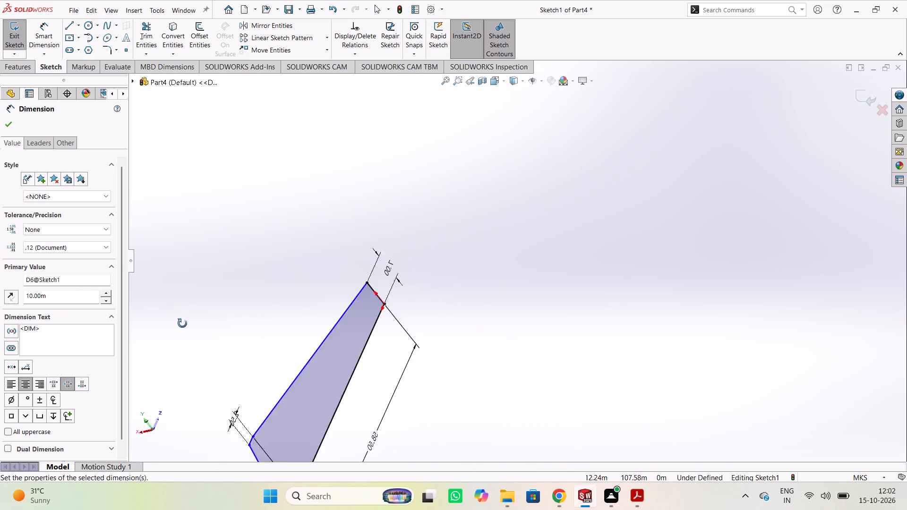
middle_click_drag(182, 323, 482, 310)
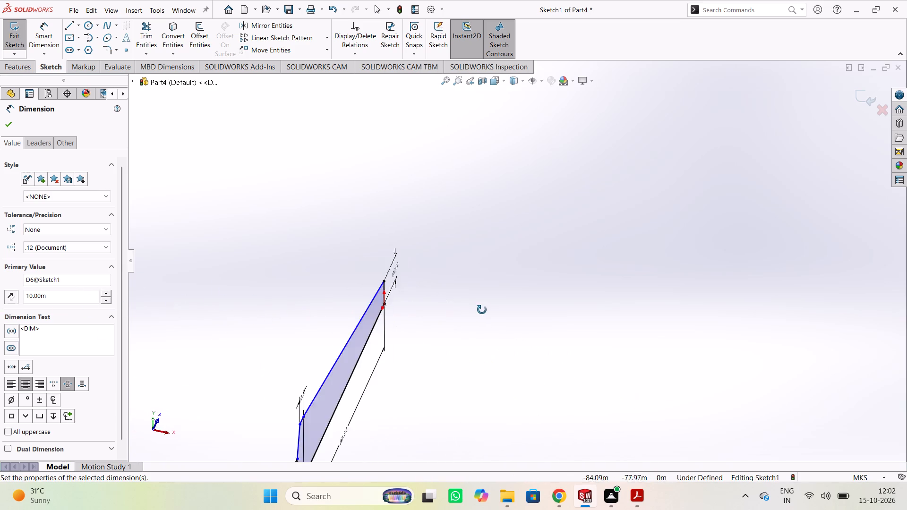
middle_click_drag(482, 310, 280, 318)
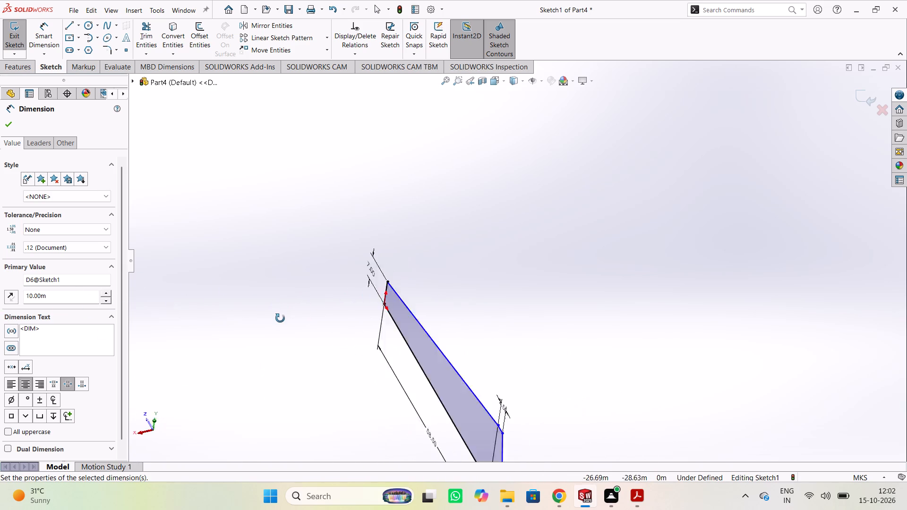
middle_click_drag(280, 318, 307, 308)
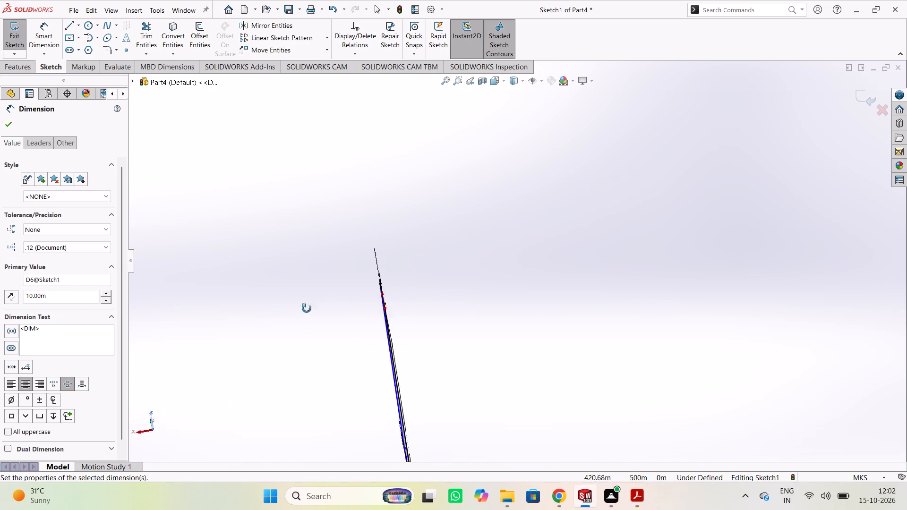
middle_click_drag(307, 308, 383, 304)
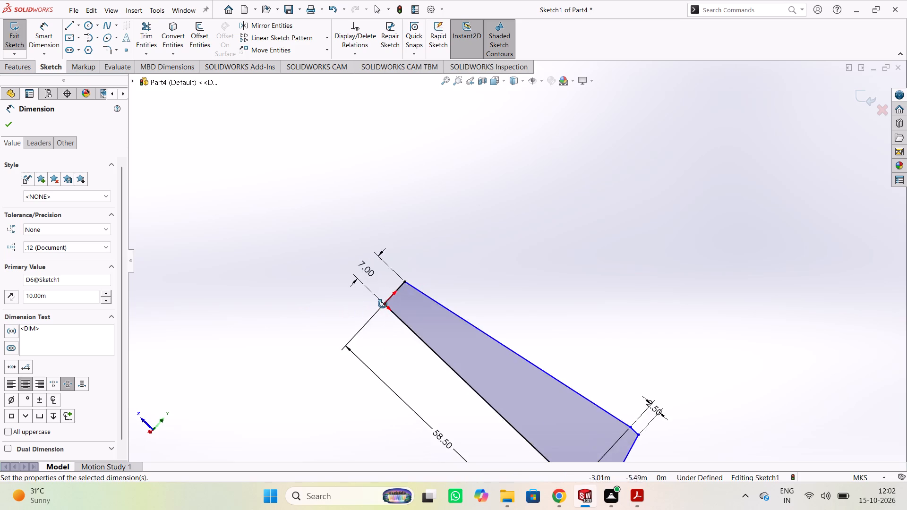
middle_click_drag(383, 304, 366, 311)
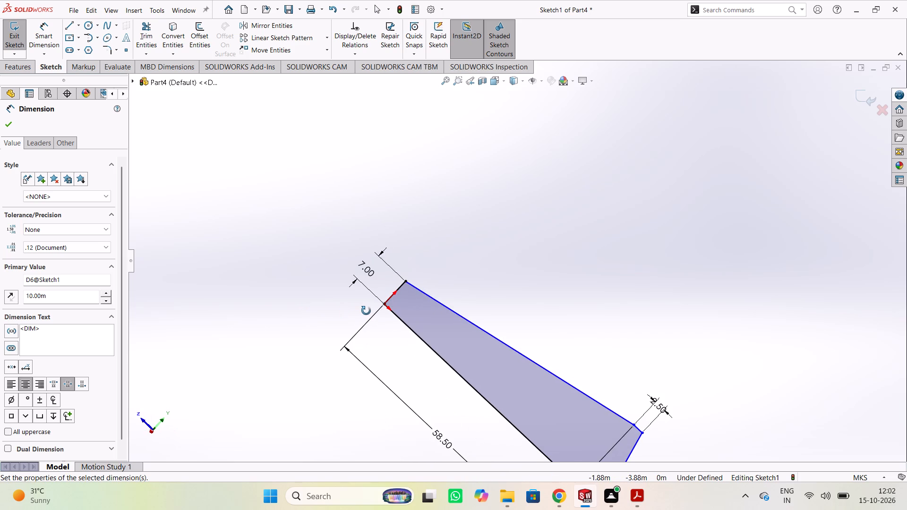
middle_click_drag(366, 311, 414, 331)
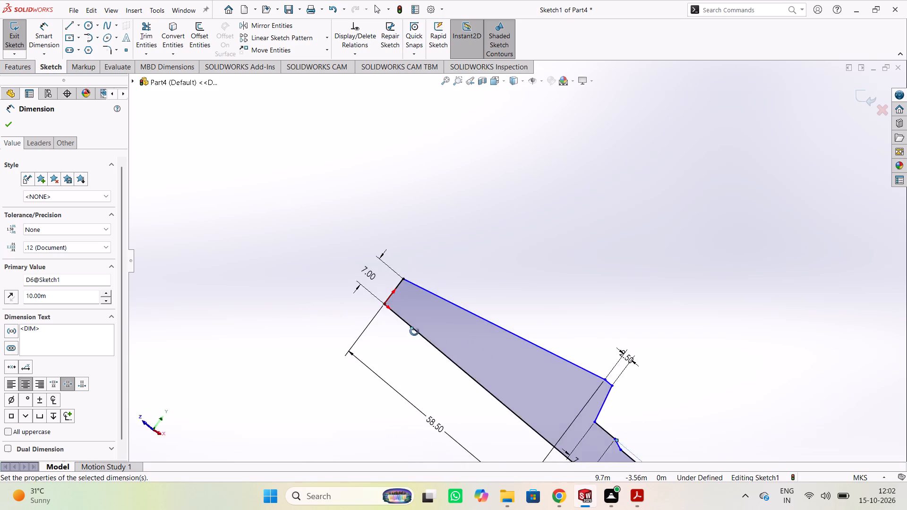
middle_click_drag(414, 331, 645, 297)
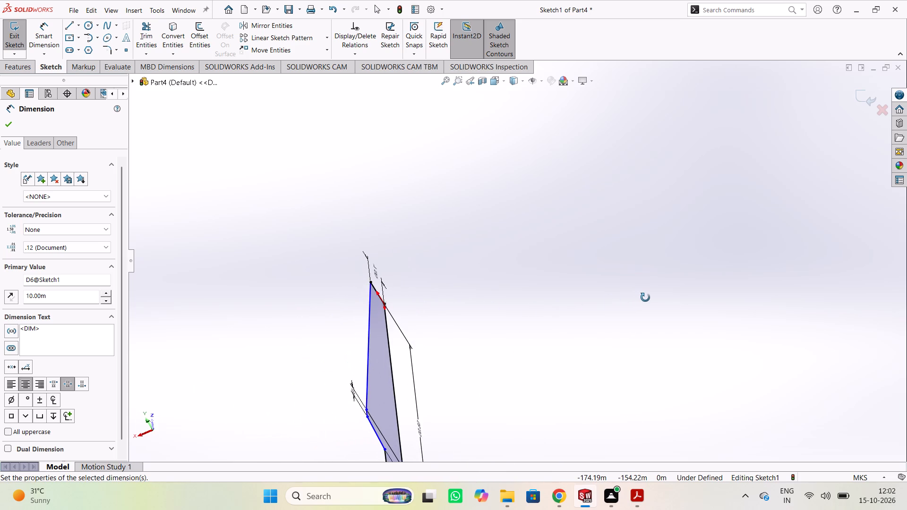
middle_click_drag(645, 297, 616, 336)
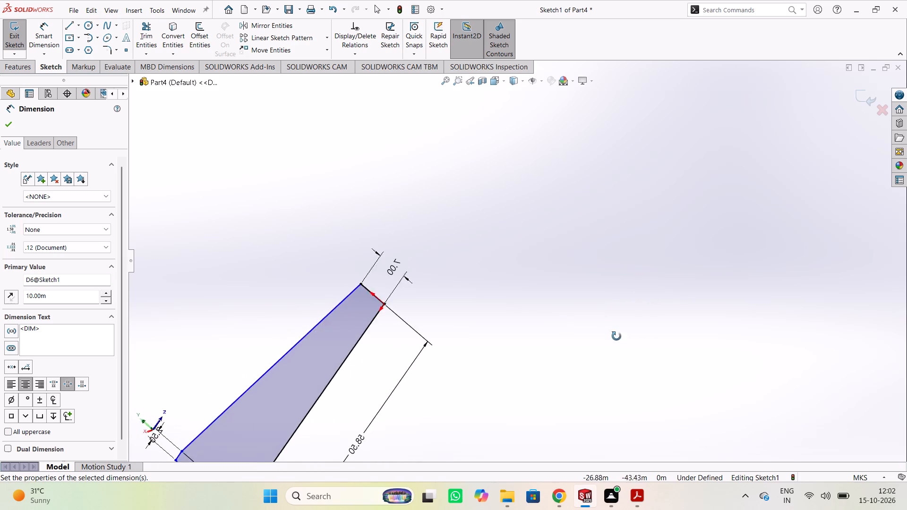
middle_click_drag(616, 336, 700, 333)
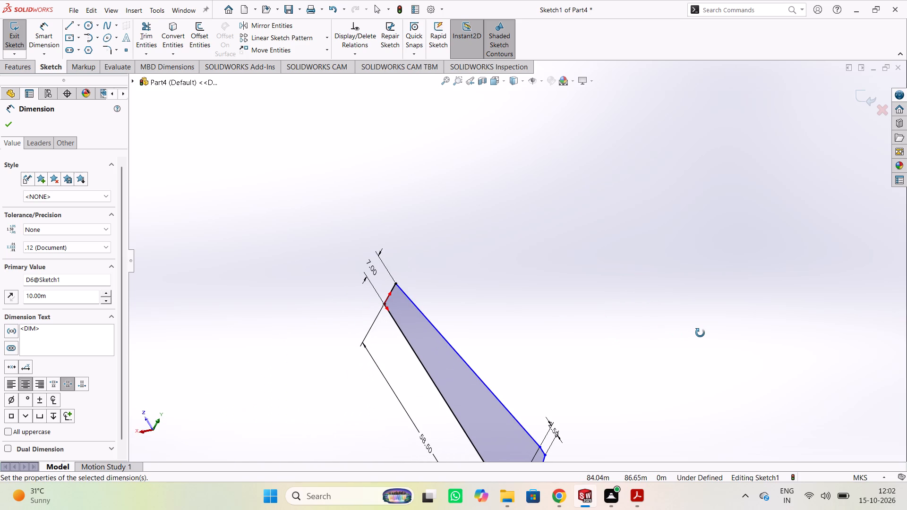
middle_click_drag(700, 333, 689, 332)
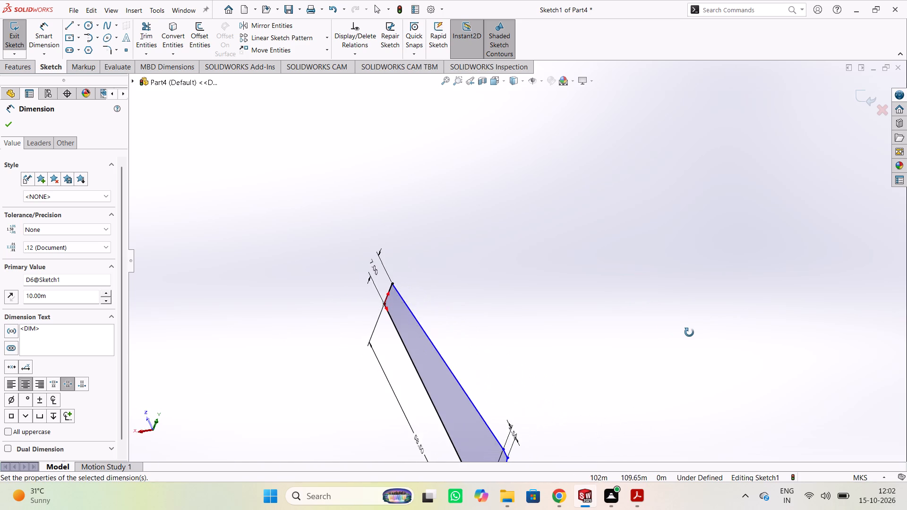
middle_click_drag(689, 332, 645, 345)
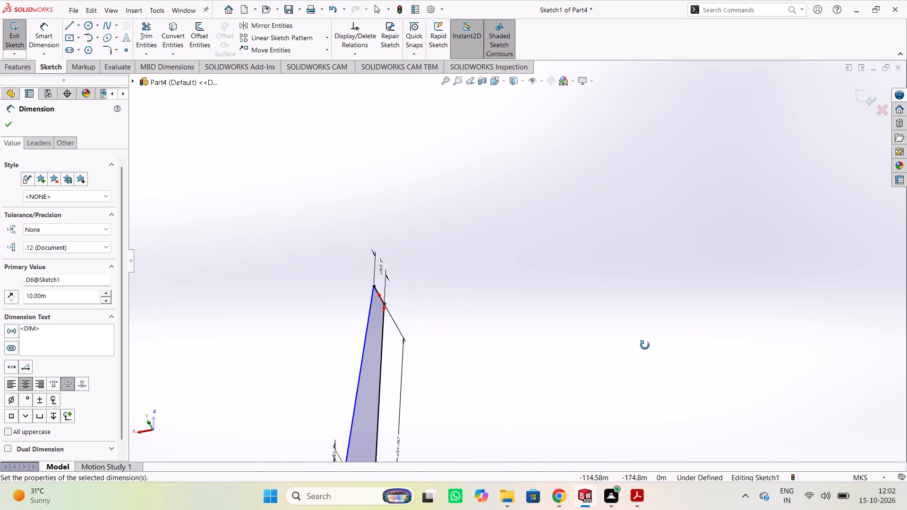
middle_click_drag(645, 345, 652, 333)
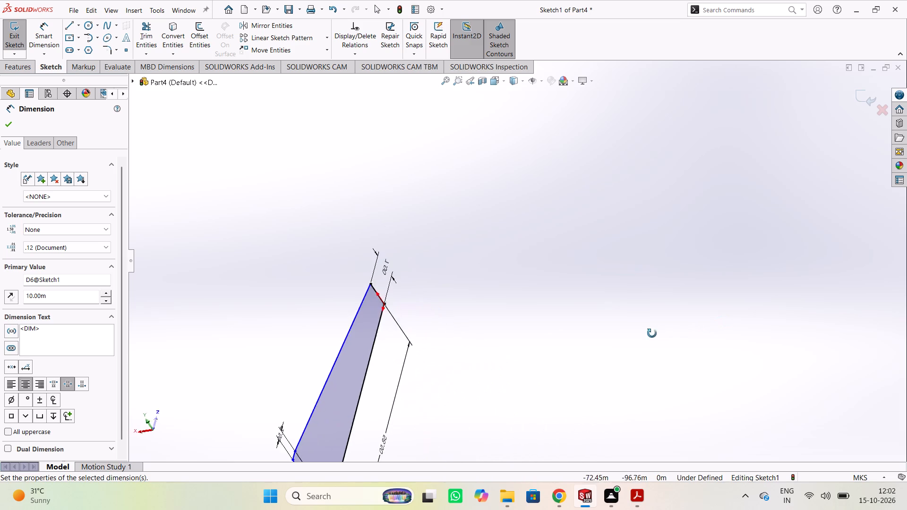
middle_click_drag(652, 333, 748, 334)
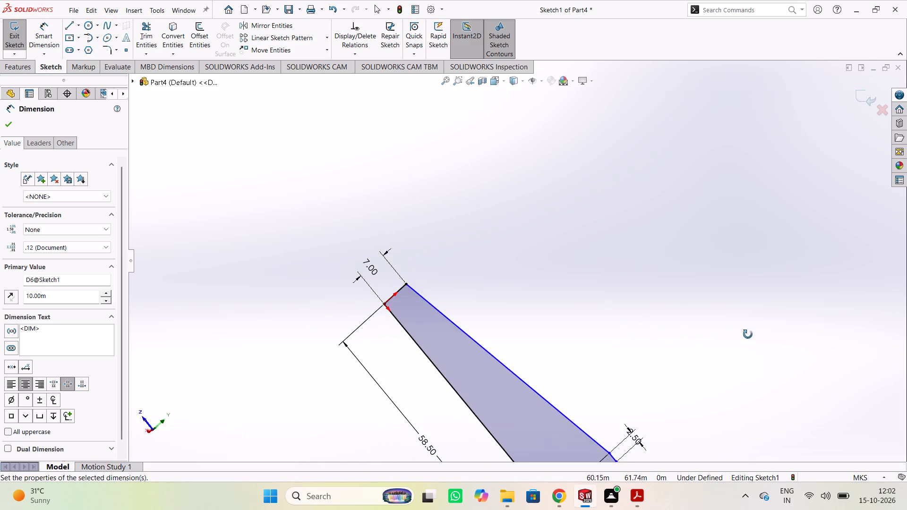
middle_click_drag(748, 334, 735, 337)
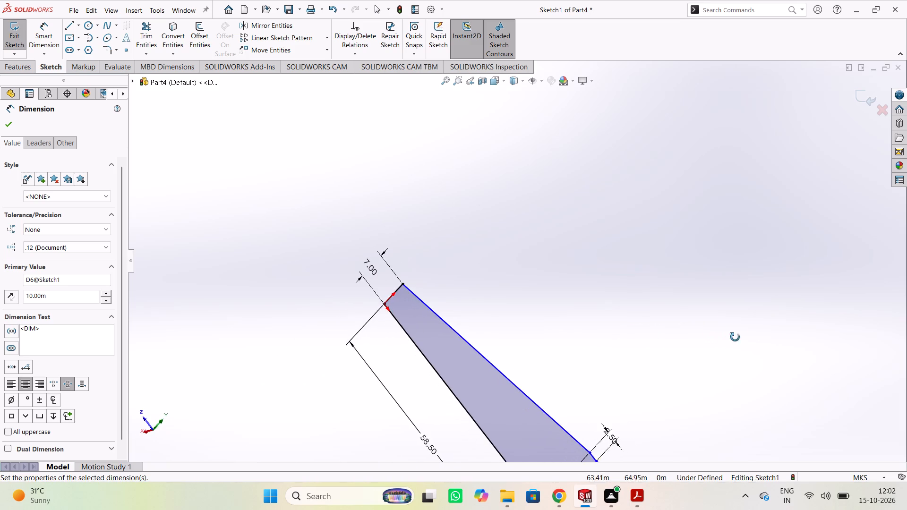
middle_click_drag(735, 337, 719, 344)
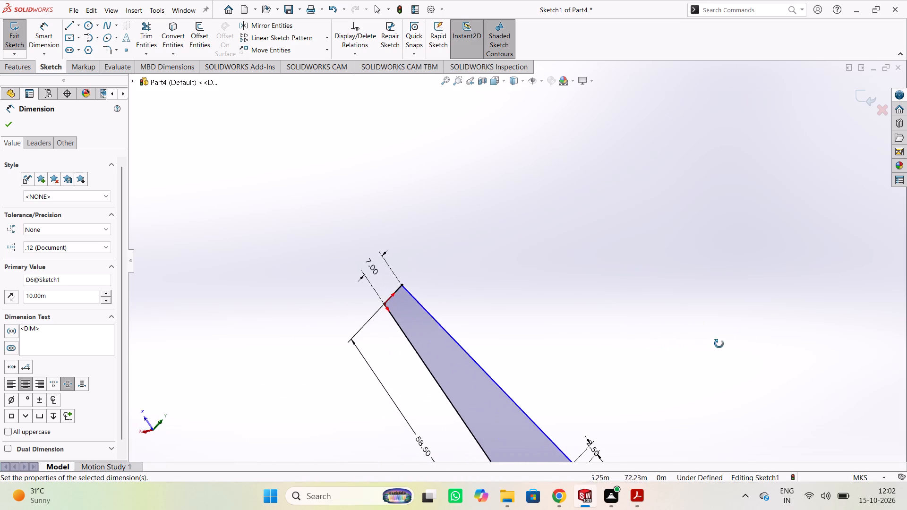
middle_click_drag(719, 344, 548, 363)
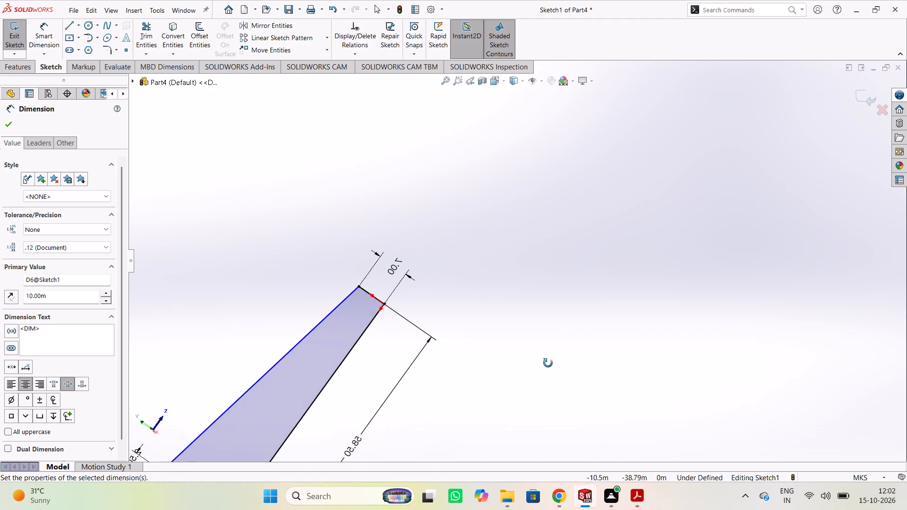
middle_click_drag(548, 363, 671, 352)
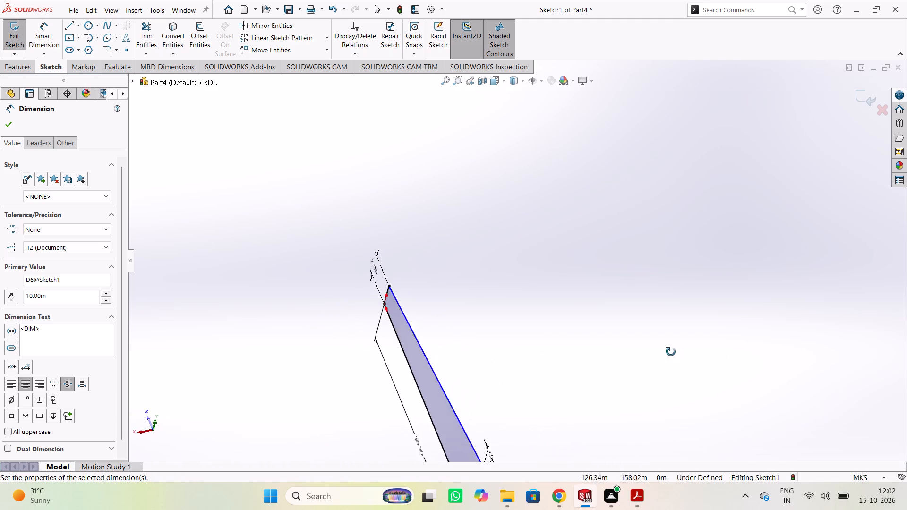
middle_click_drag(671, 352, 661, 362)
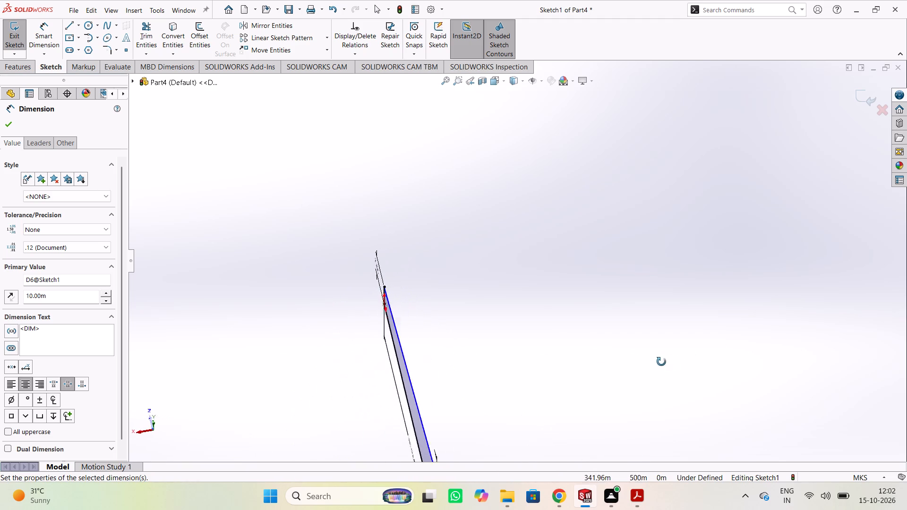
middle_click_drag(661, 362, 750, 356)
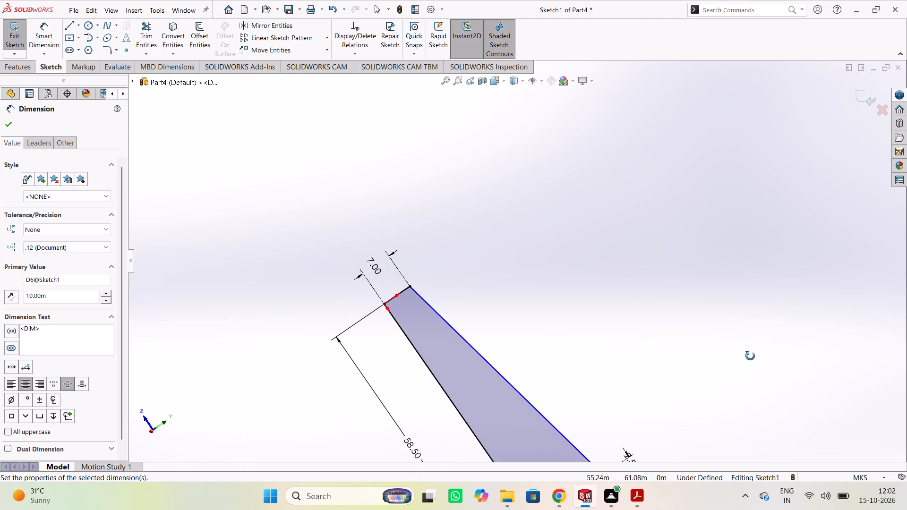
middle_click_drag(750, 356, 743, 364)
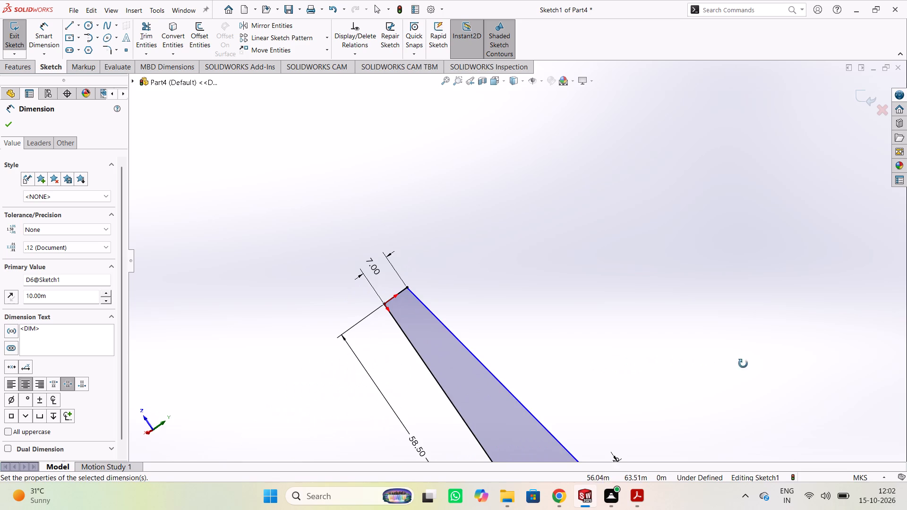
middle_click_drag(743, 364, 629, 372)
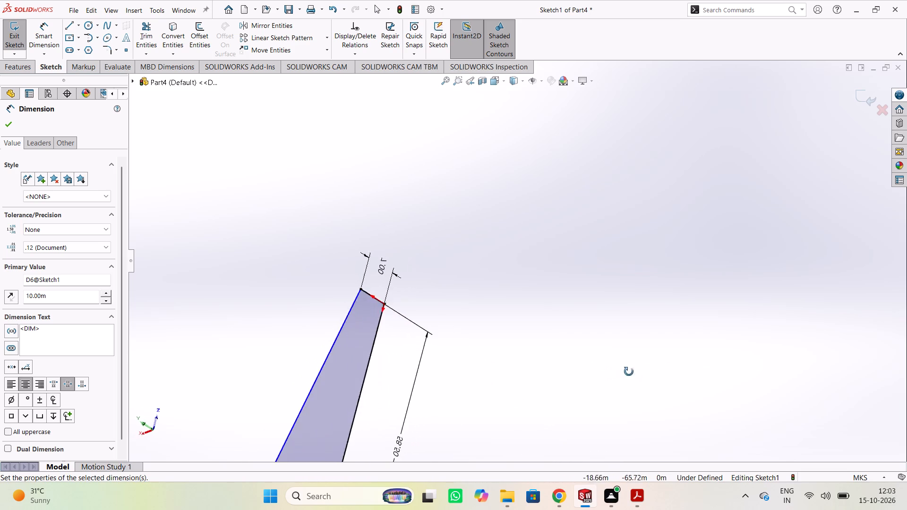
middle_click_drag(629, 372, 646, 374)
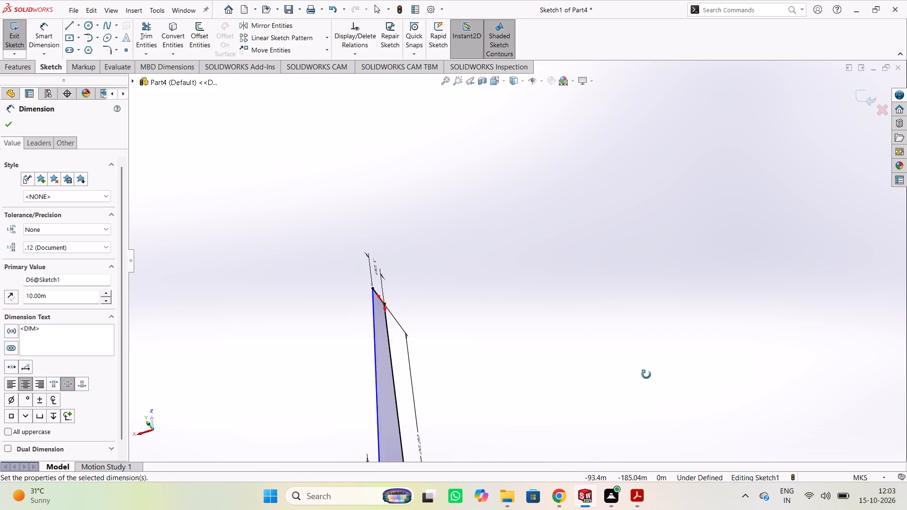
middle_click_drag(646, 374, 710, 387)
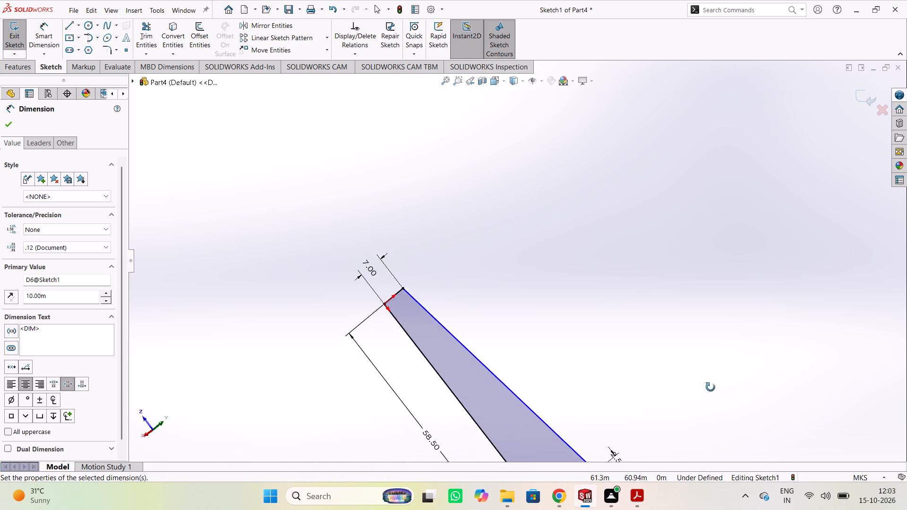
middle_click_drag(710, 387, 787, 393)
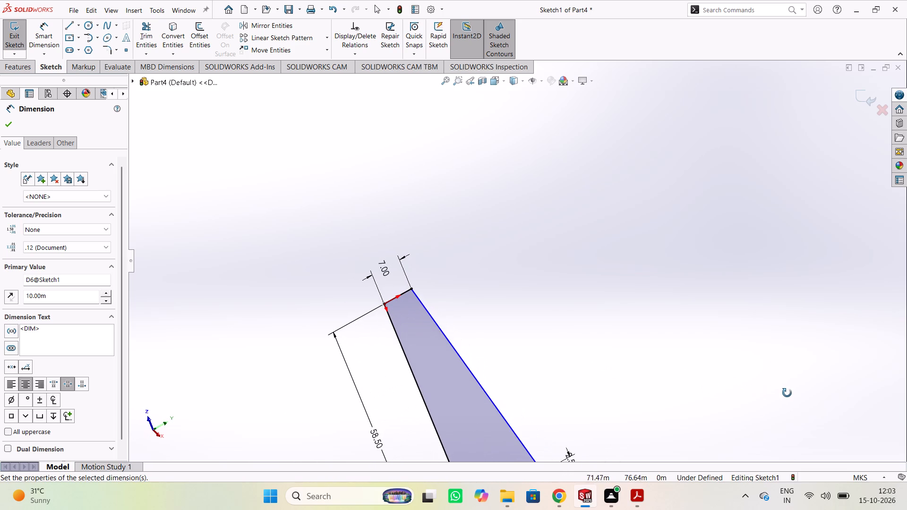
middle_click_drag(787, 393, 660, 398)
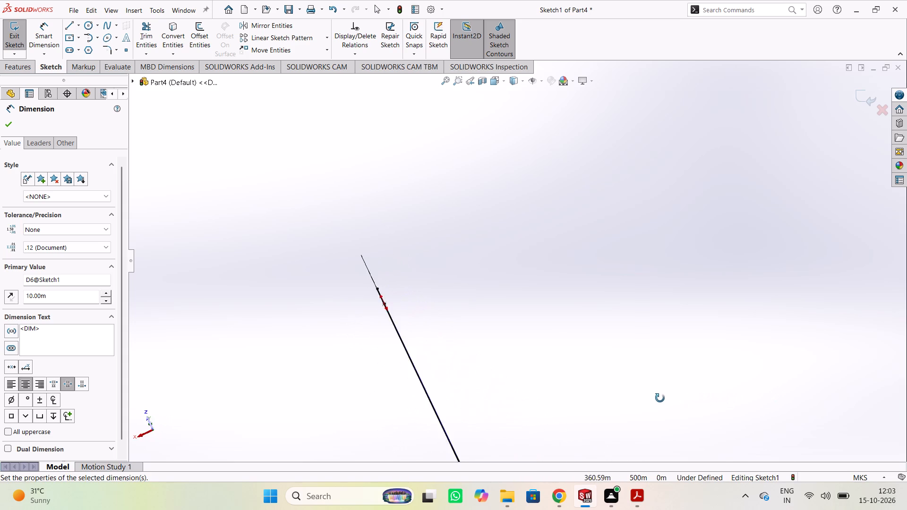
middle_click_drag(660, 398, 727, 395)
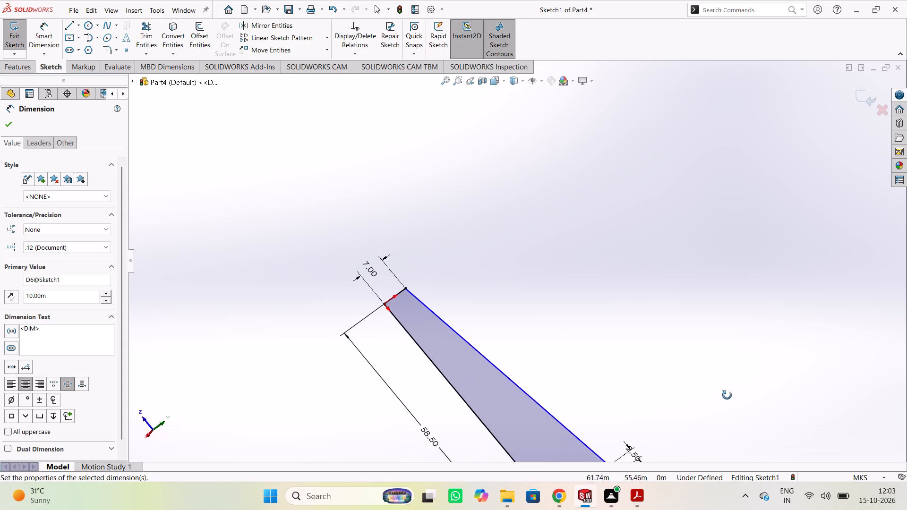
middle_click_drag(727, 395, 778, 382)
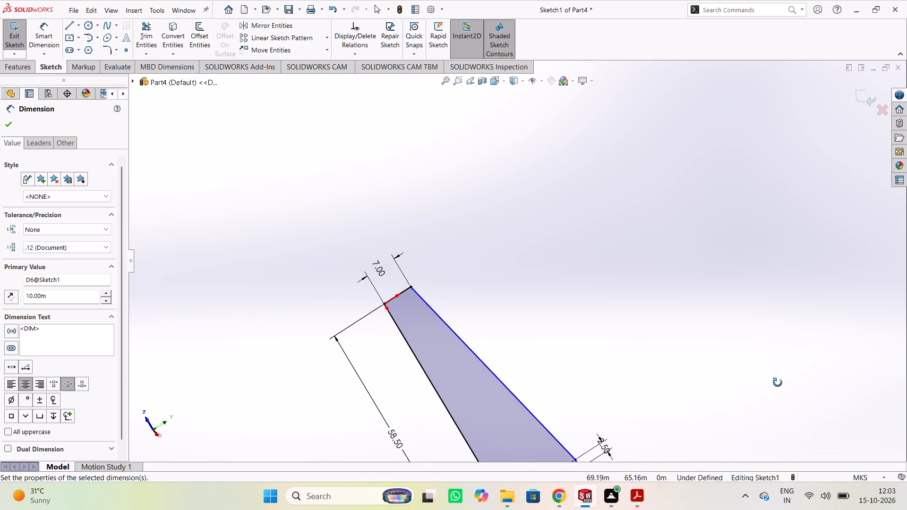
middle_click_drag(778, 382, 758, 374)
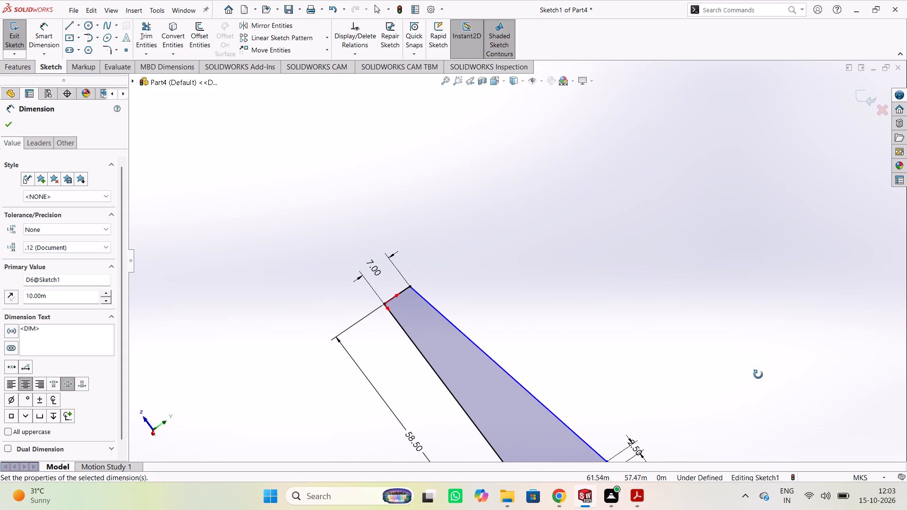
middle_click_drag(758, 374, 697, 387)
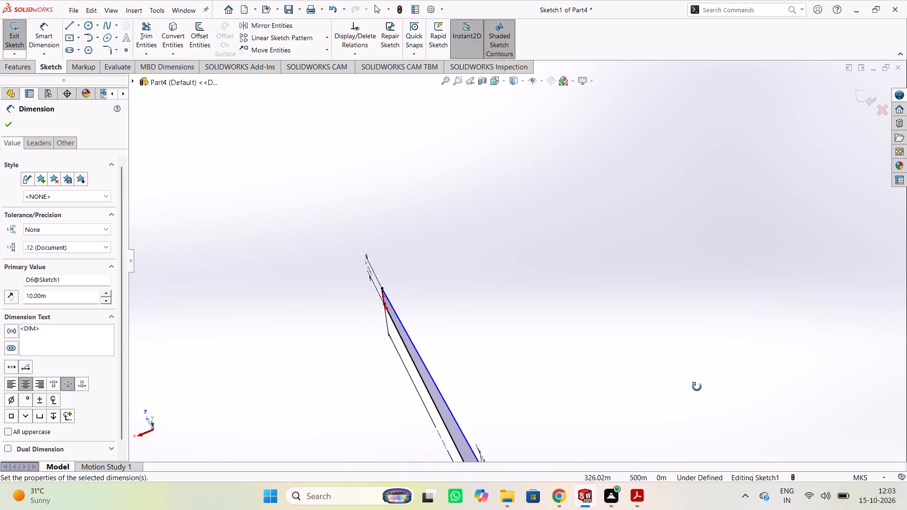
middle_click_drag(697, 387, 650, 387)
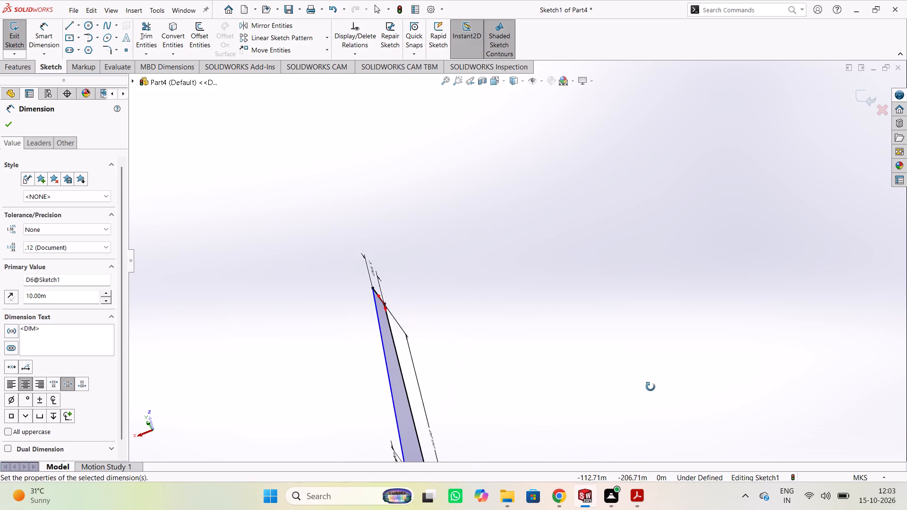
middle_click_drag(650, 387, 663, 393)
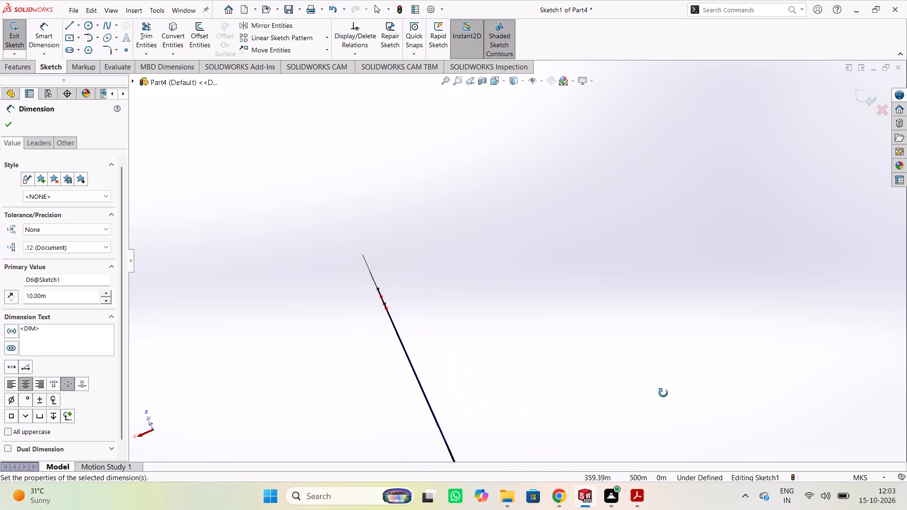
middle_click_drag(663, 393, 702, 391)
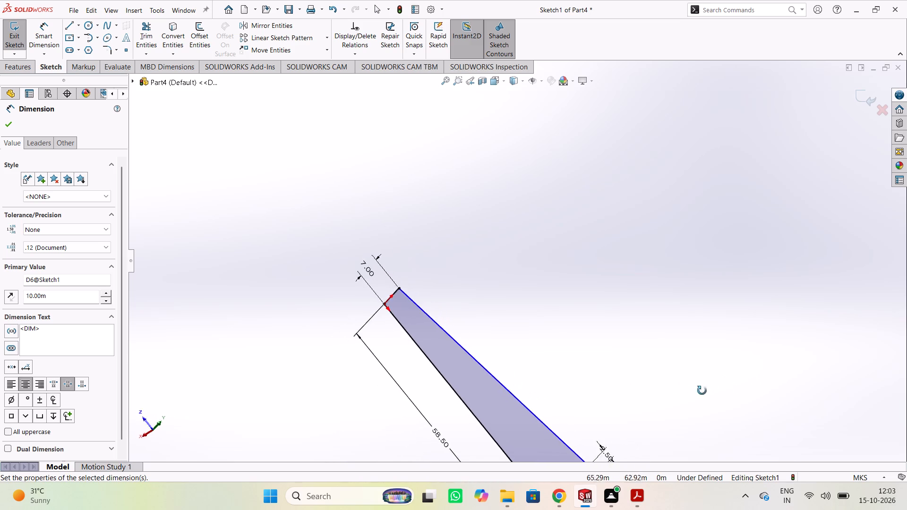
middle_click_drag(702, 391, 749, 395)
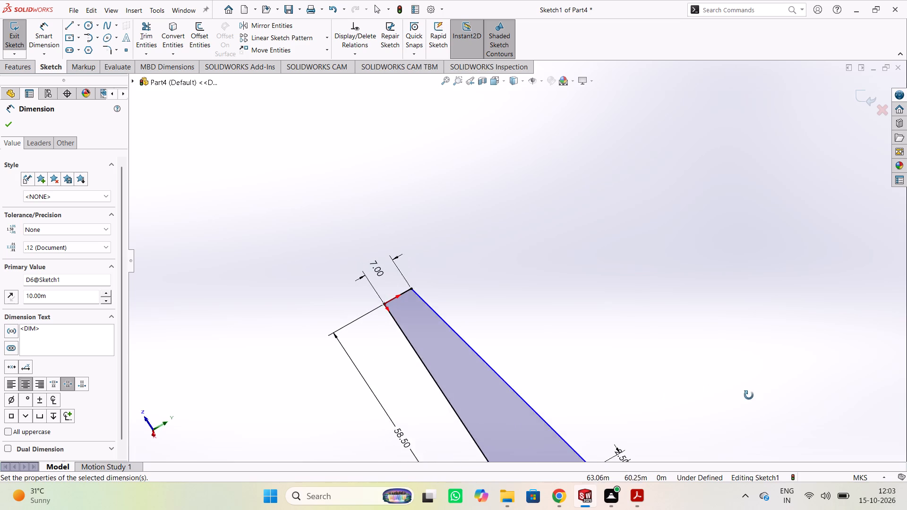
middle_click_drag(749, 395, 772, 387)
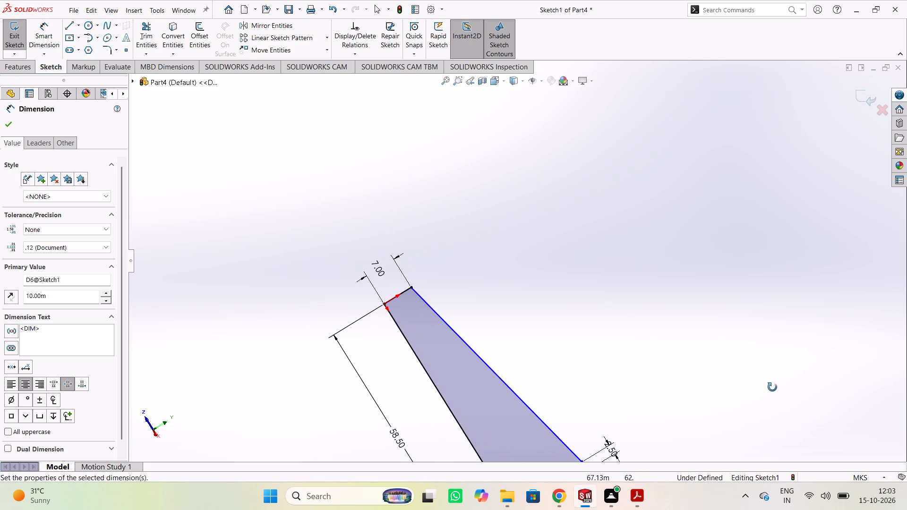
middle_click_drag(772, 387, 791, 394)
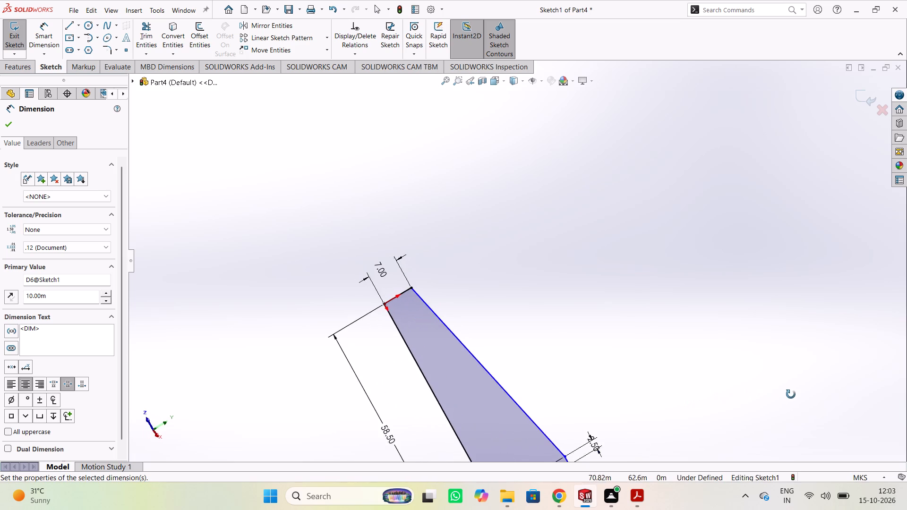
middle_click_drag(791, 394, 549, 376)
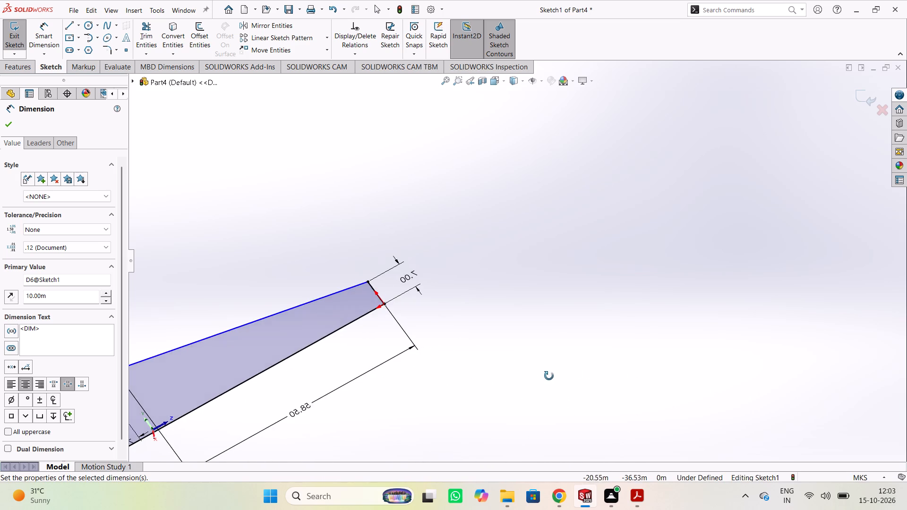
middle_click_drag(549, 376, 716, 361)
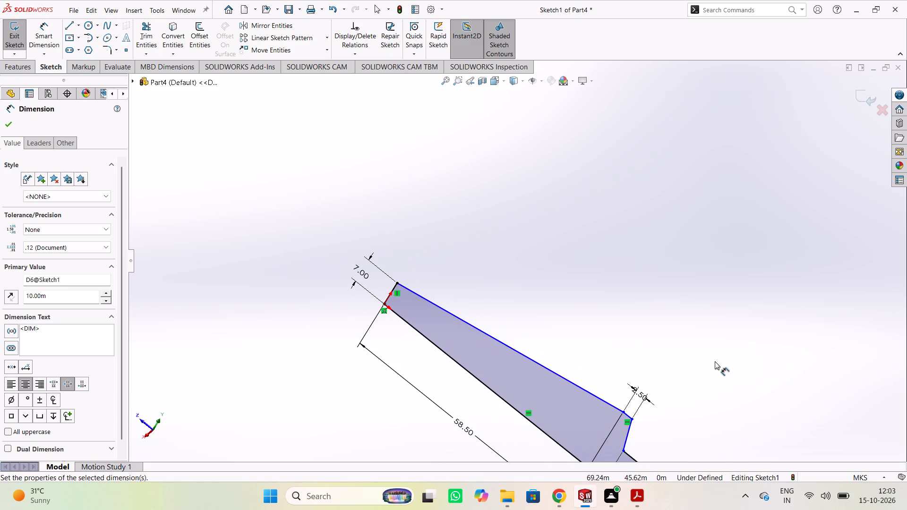
Dimension the height from the bottom baseline to the short 2.50 m flat at the end of the taper to 9 m.
key("ctrl+1")
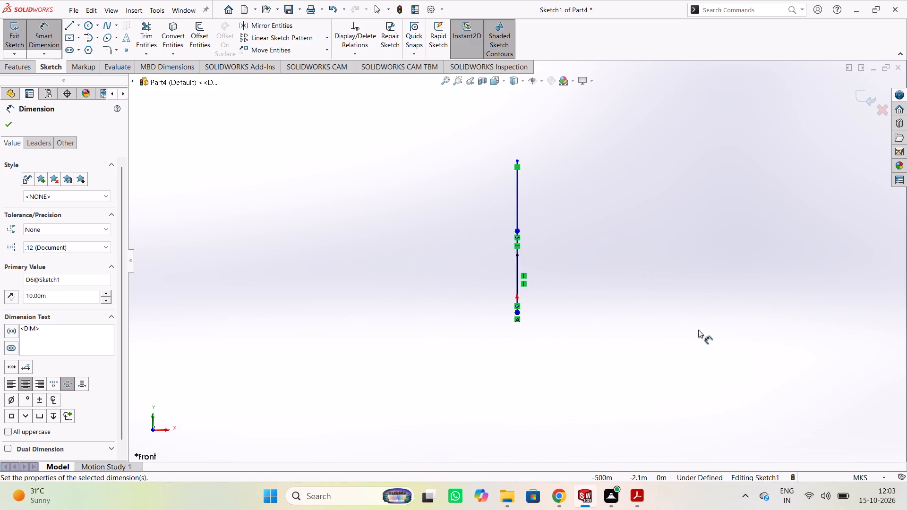
key("ctrl+3")
key("ctrl+4")
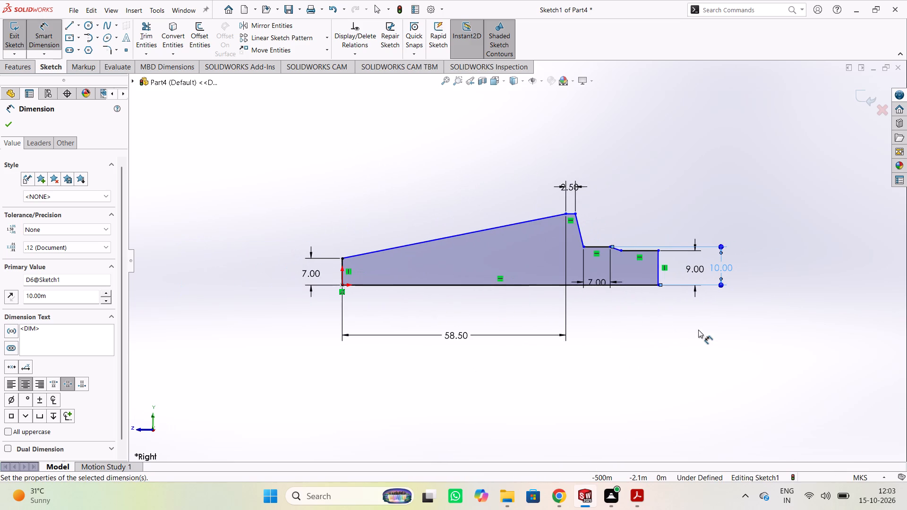
scroll(605, 220, "down", 2)
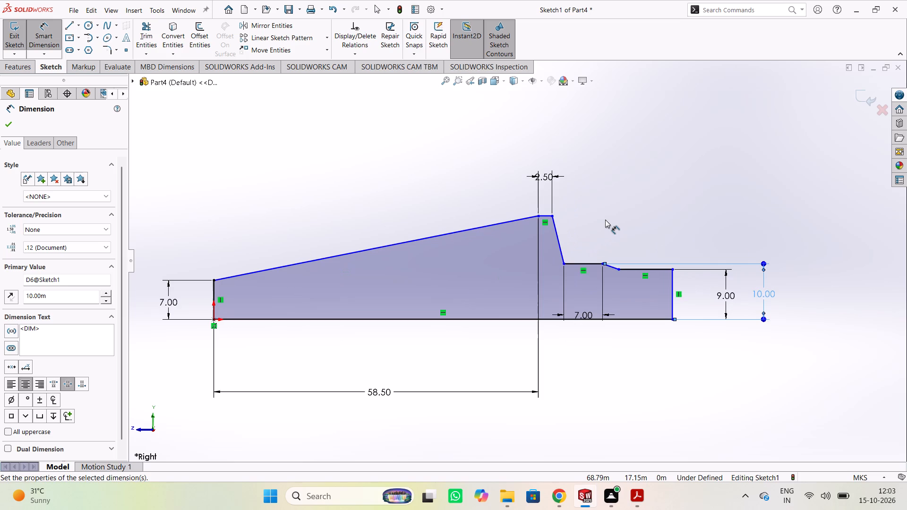
left_click(547, 216)
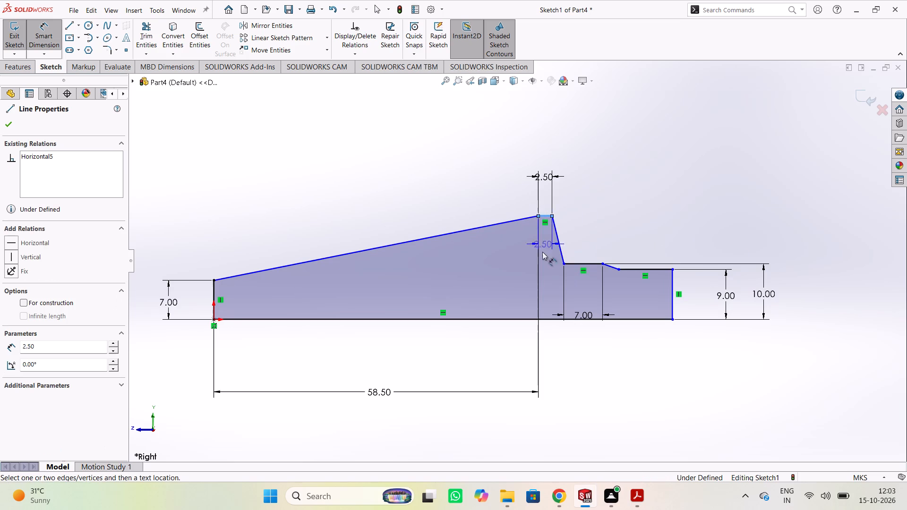
left_click(546, 317)
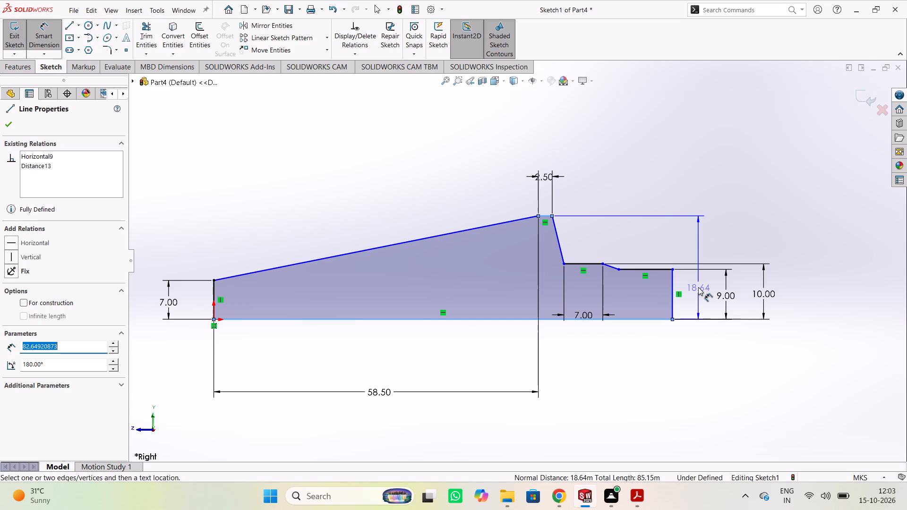
left_click(696, 290)
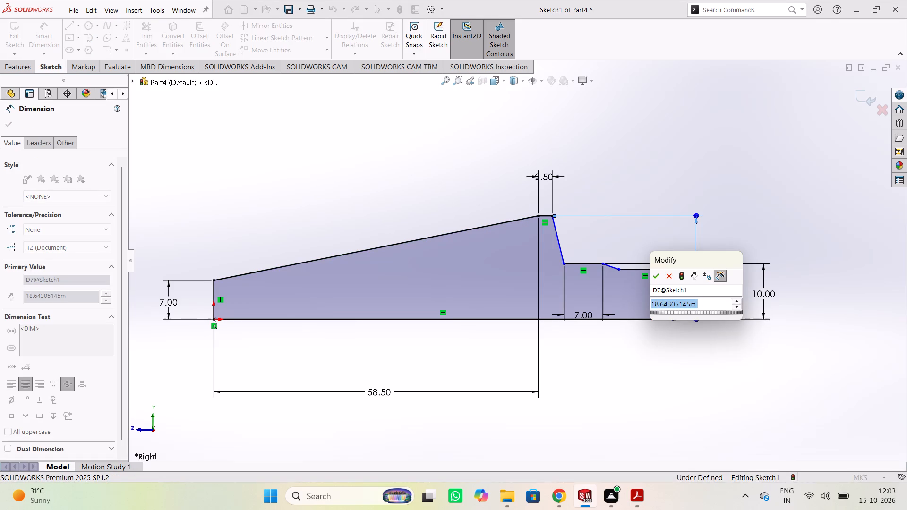
key("9")
key("Return")
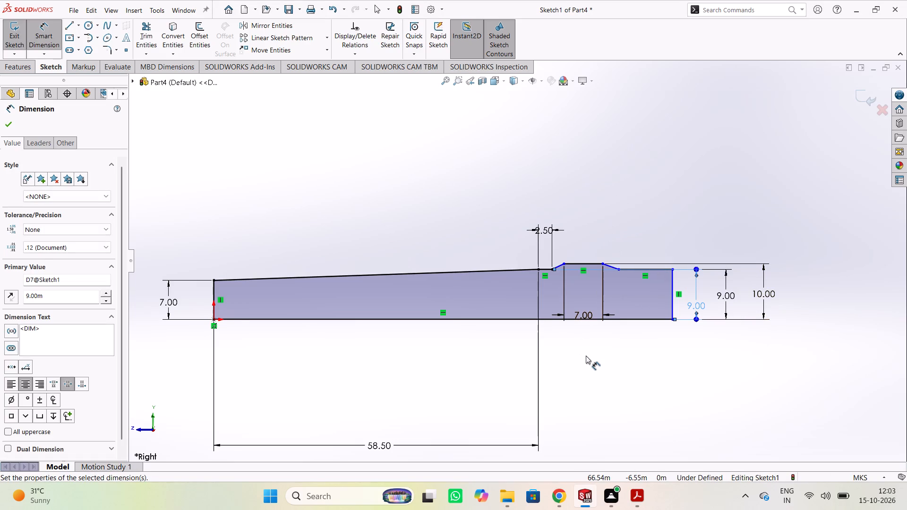
key("Escape")
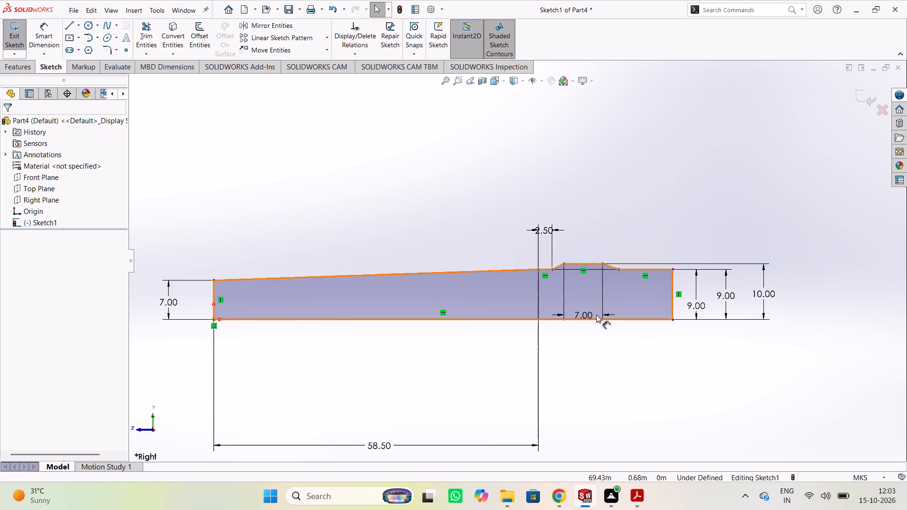
Delete the 7 m length dimension from the flat top of the raised shoulder.
left_click(586, 313)
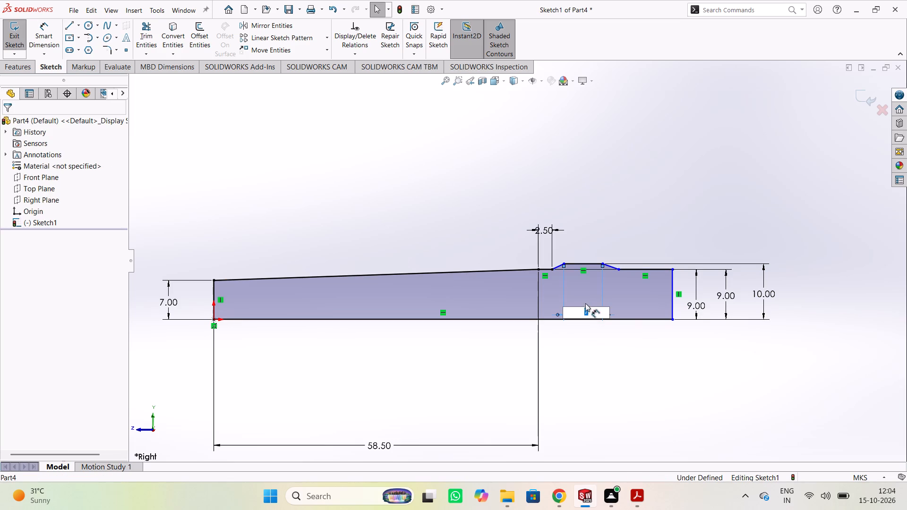
key("Delete")
key("Delete")
key("Escape")
left_click(580, 312)
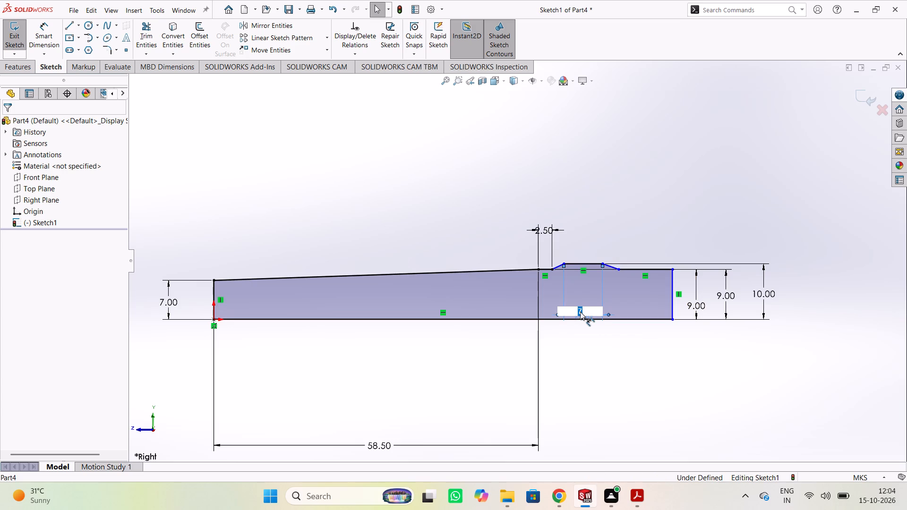
left_click(590, 217)
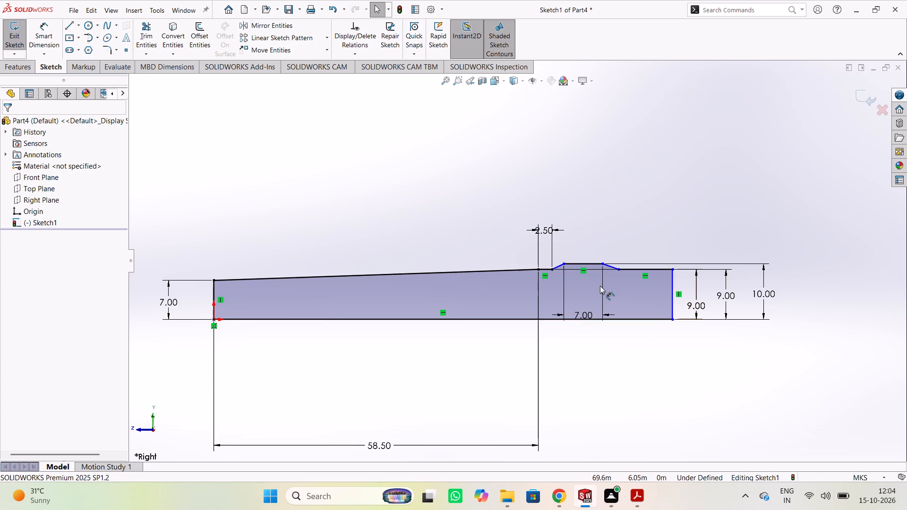
left_click(602, 282)
key("Delete")
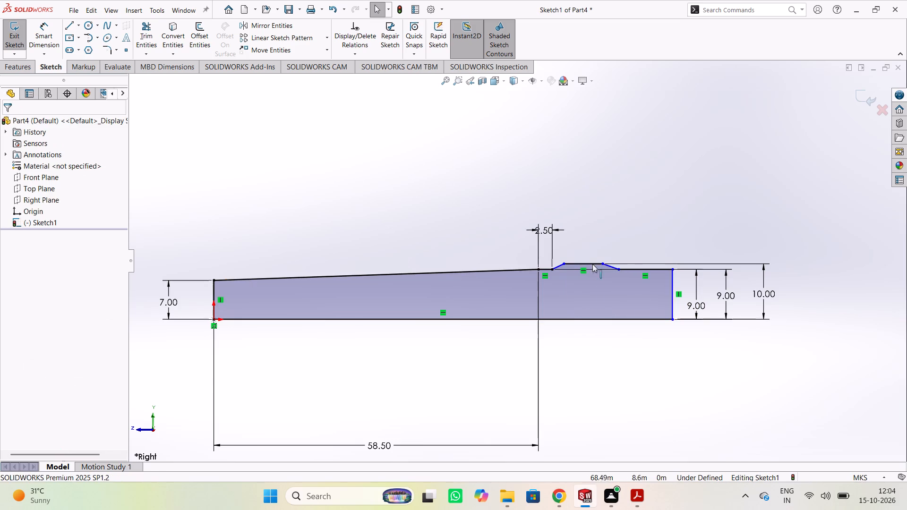
Dimension the base width of the raised shoulder, between the lower ends of its two sloped sides, to 7 m.
scroll(616, 203, "down", 2)
scroll(616, 201, "up", 1)
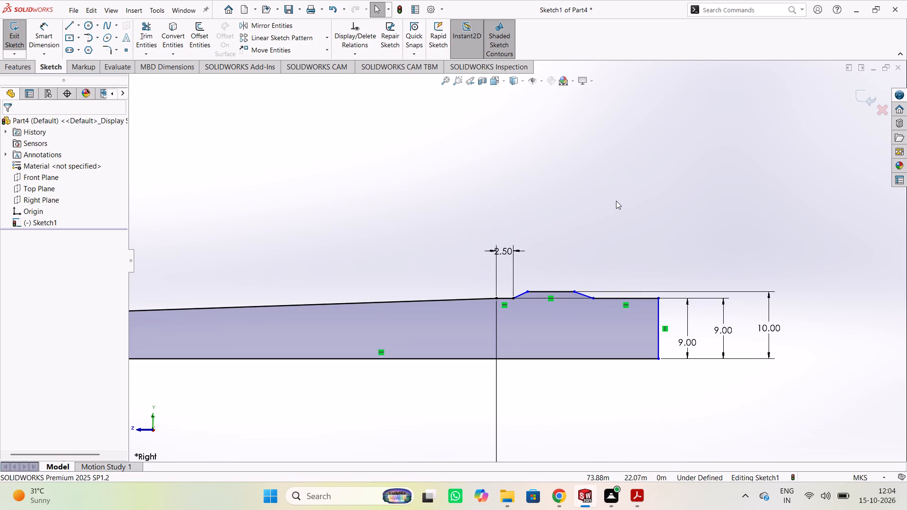
right_click(616, 201)
left_click(706, 190)
scroll(613, 223, "down", 2)
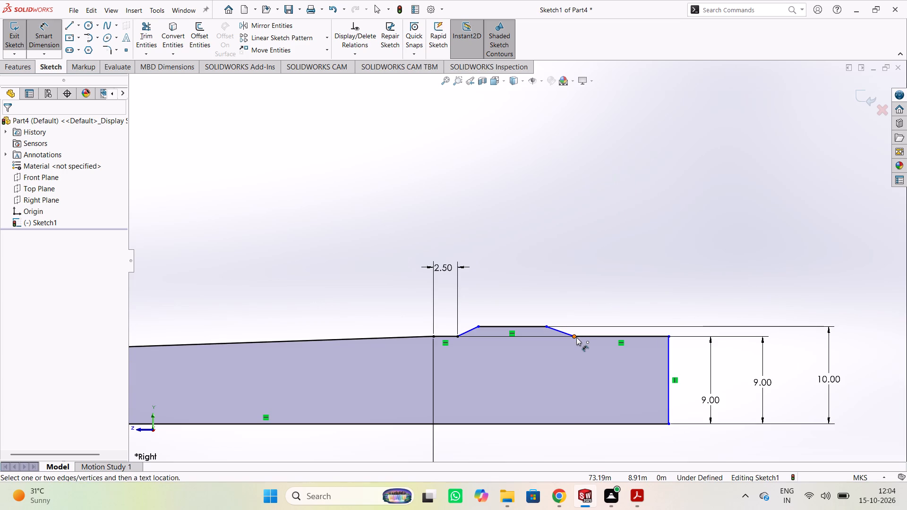
left_click(576, 337)
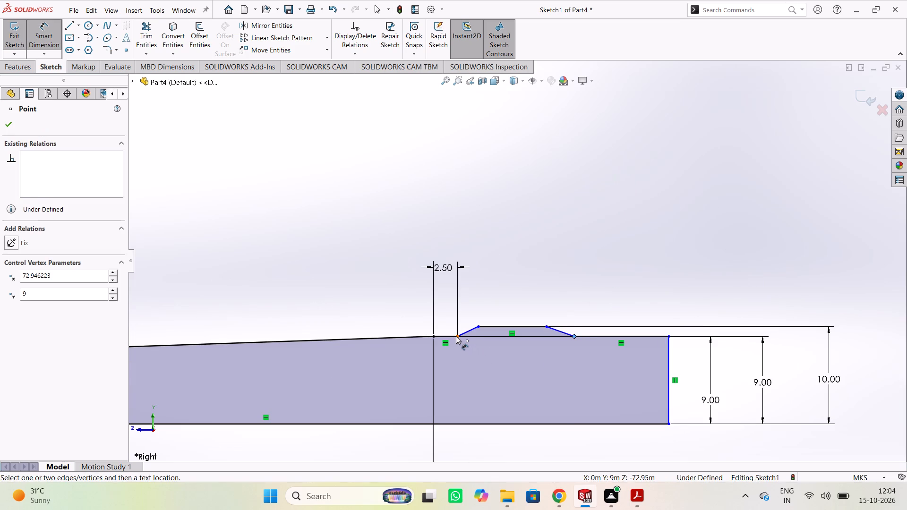
left_click(456, 336)
left_click(508, 271)
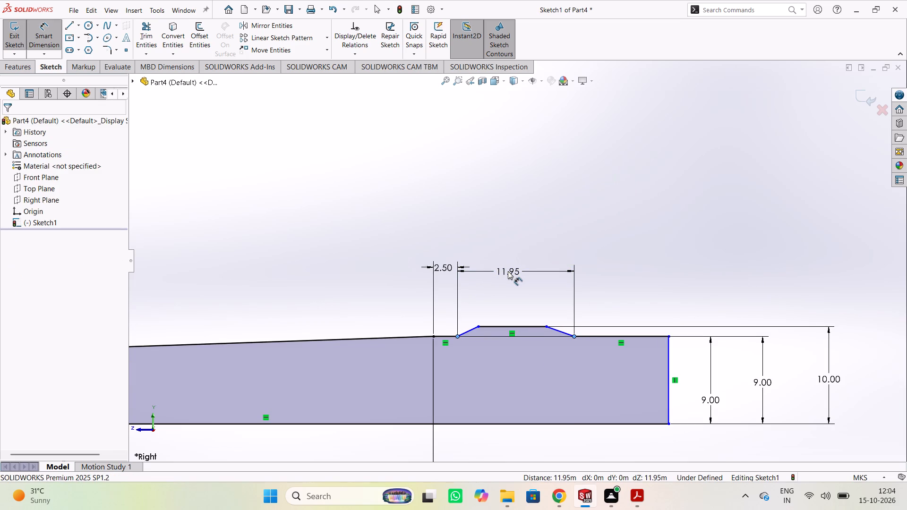
key("7")
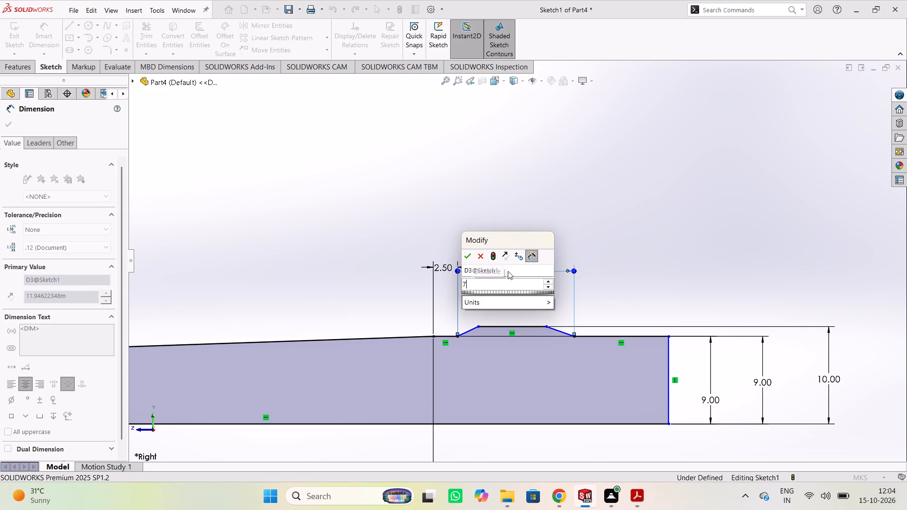
key("Return")
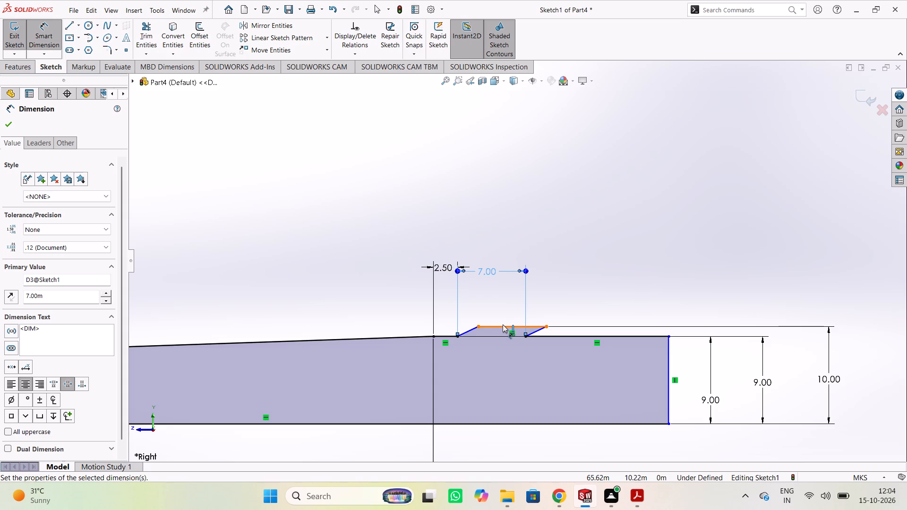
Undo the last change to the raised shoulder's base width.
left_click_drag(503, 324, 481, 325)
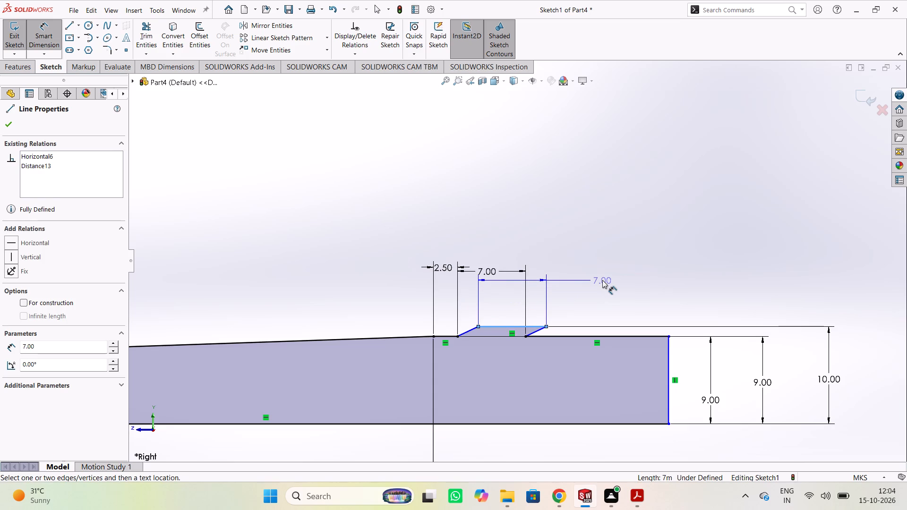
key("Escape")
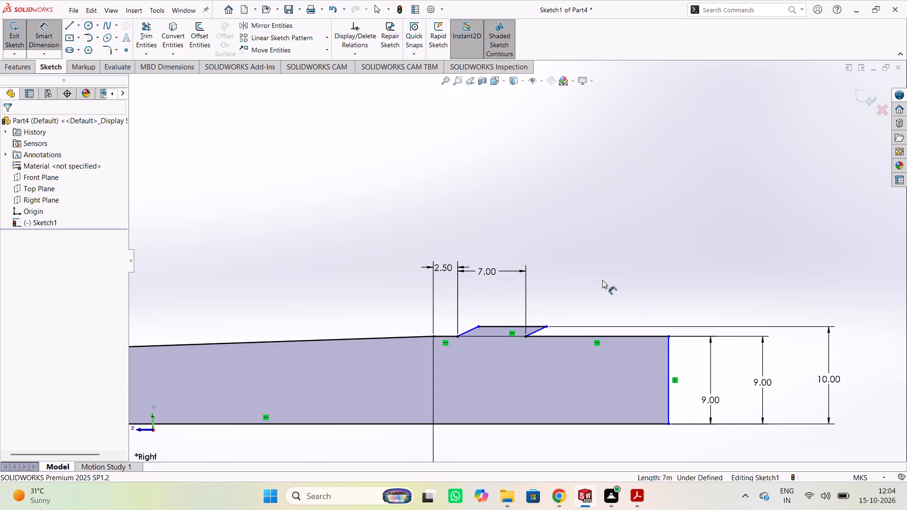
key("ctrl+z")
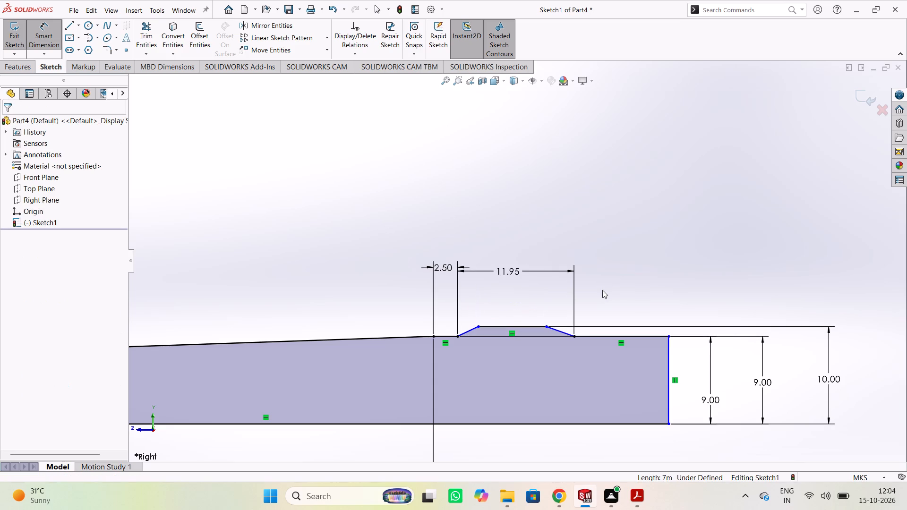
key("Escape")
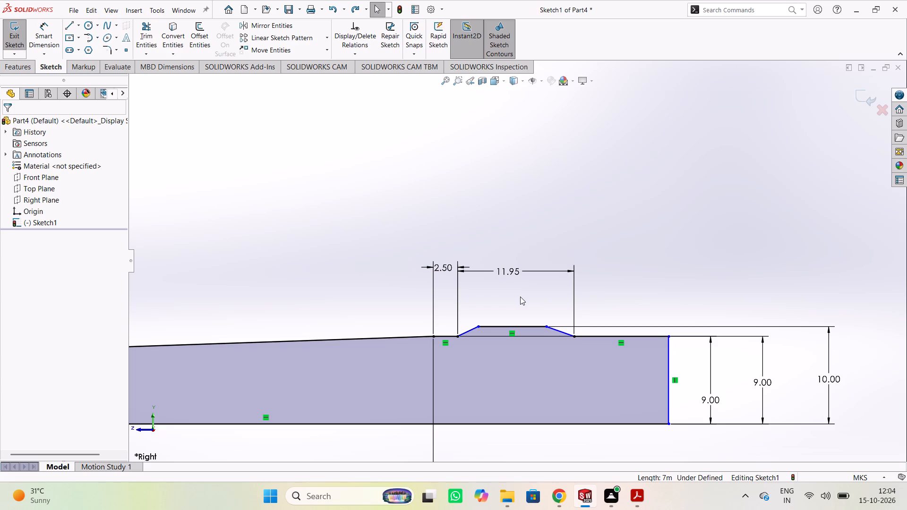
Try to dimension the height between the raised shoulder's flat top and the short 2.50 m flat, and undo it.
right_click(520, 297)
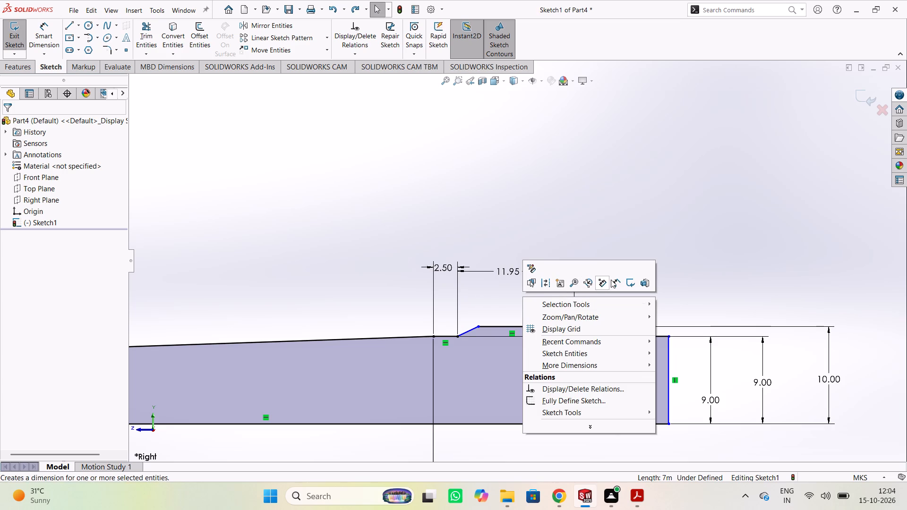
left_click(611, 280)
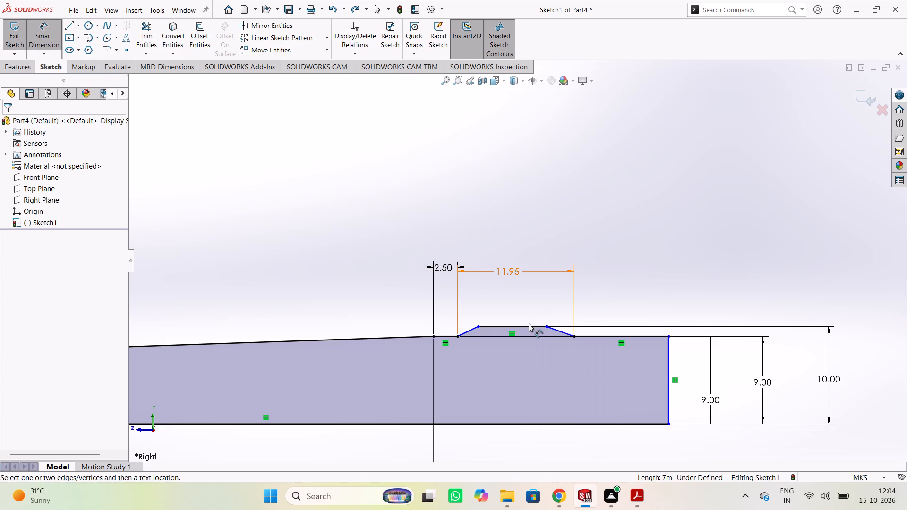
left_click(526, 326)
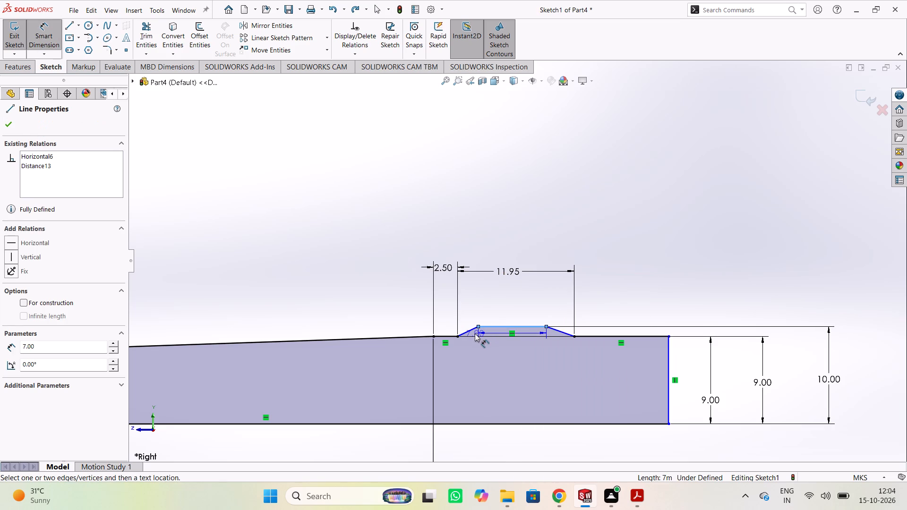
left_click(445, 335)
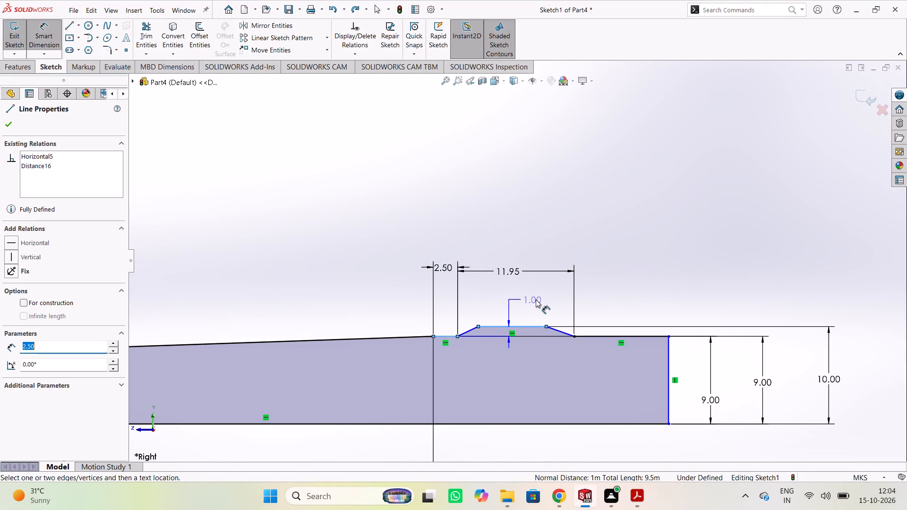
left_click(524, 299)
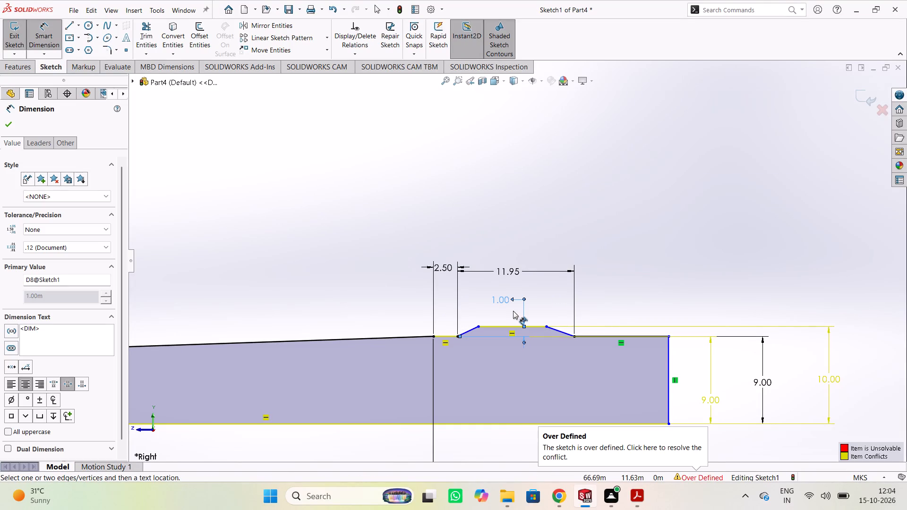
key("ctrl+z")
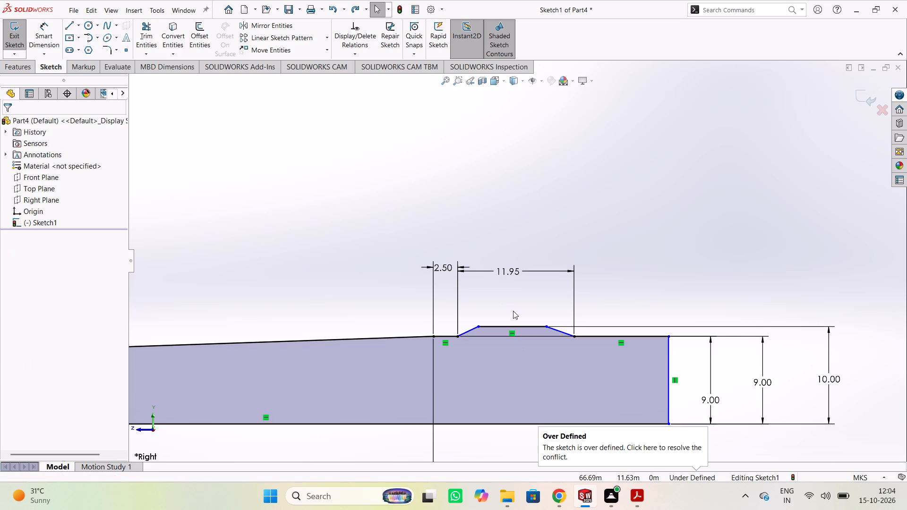
Dimension the angle between the 2.50 m flat and the shoulder's adjoining sloped side to 45°.
right_click(517, 307)
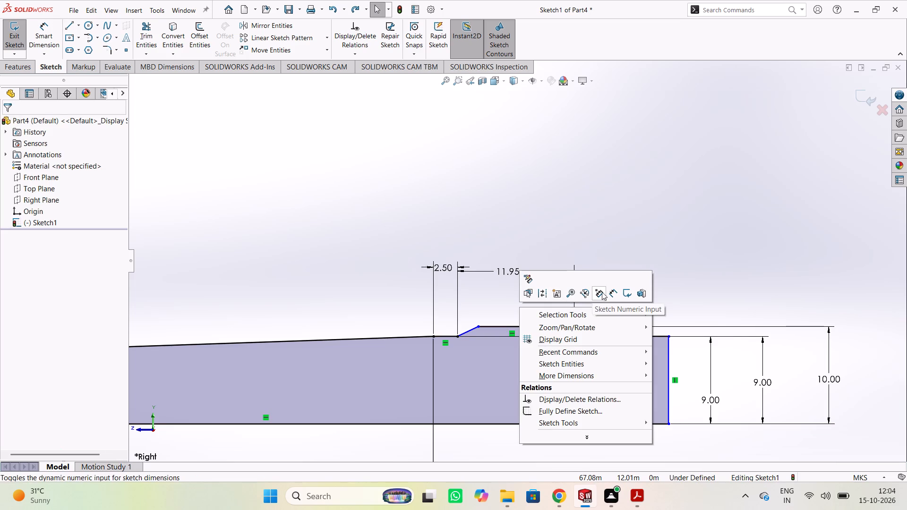
left_click(610, 291)
left_click(468, 331)
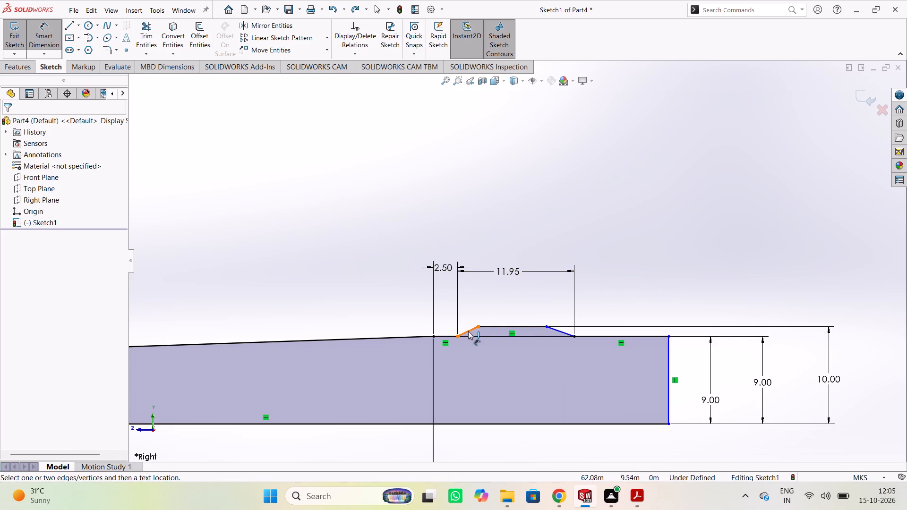
left_click(446, 335)
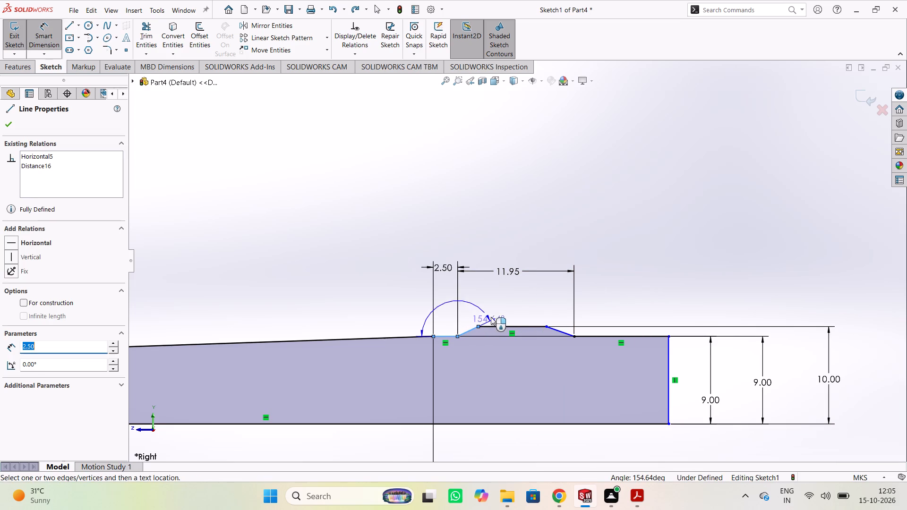
left_click(522, 313)
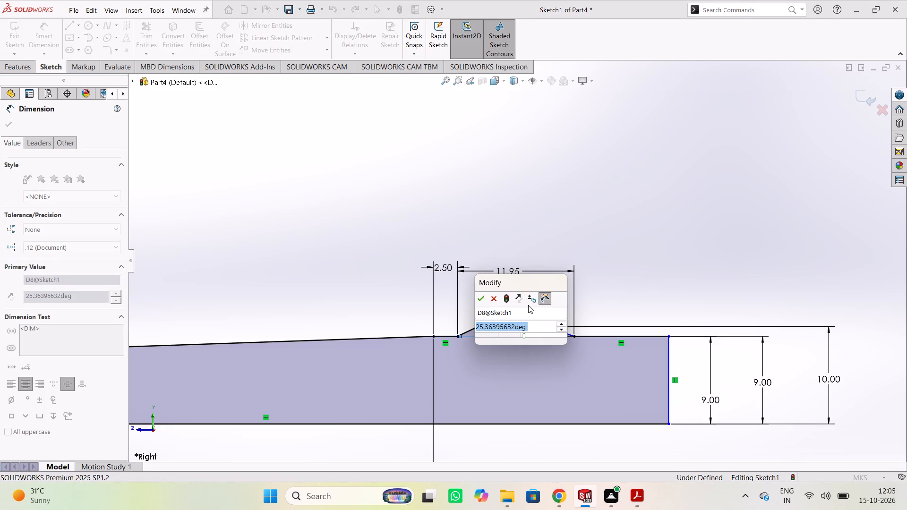
type("45")
key("Return")
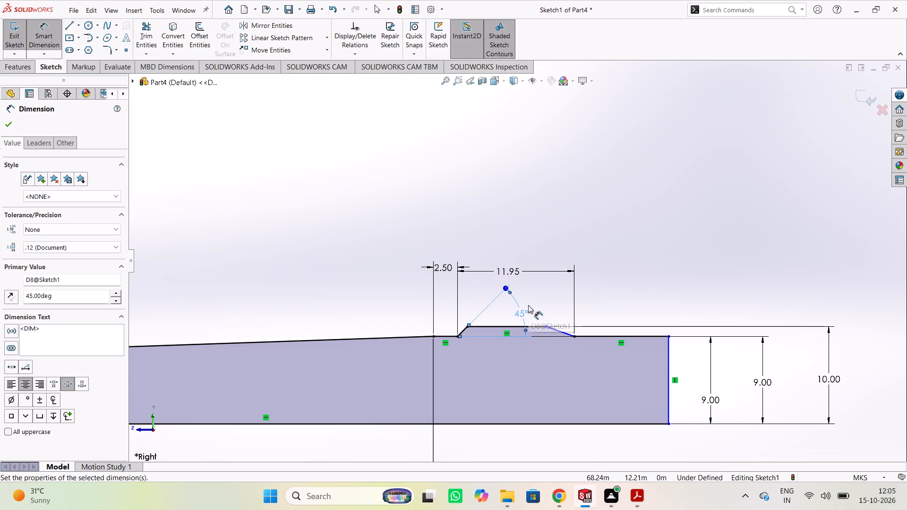
left_click(539, 297)
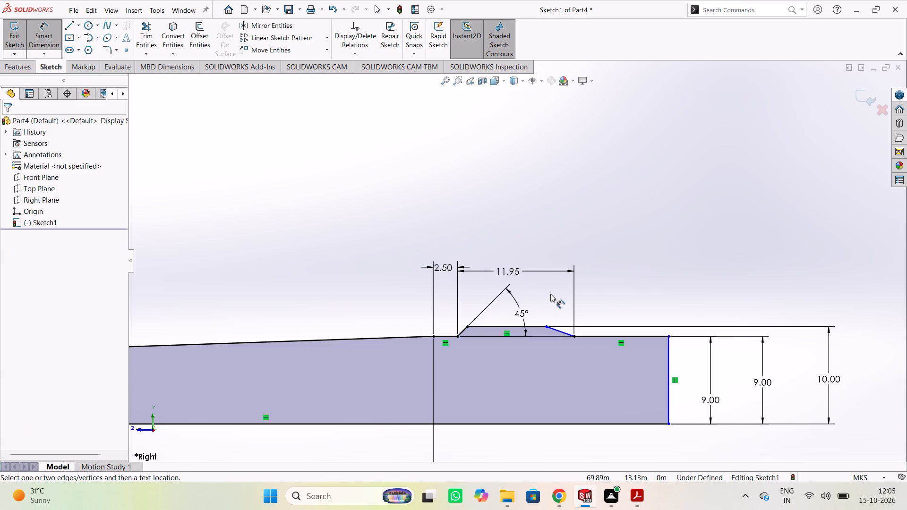
Dimension the angle between the shoulder's other sloped side and the horizontal line running to the plain end to 45°.
left_click(563, 332)
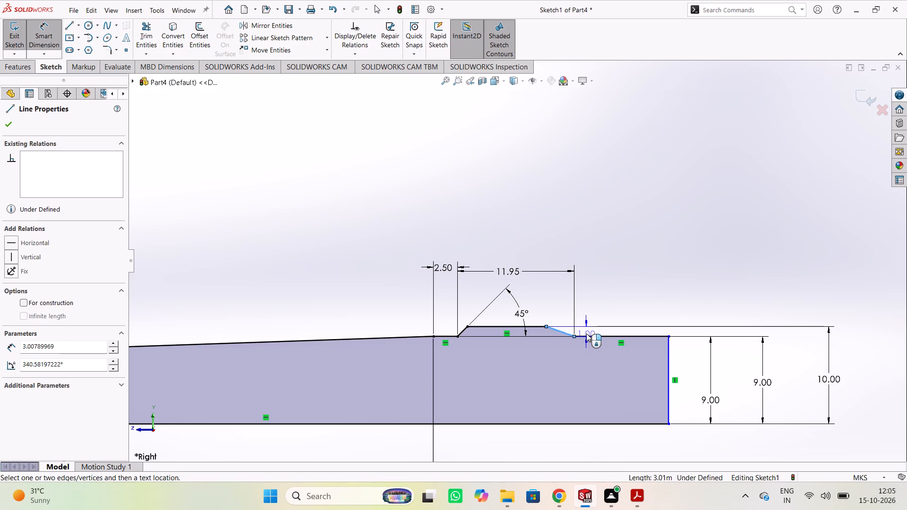
left_click(586, 335)
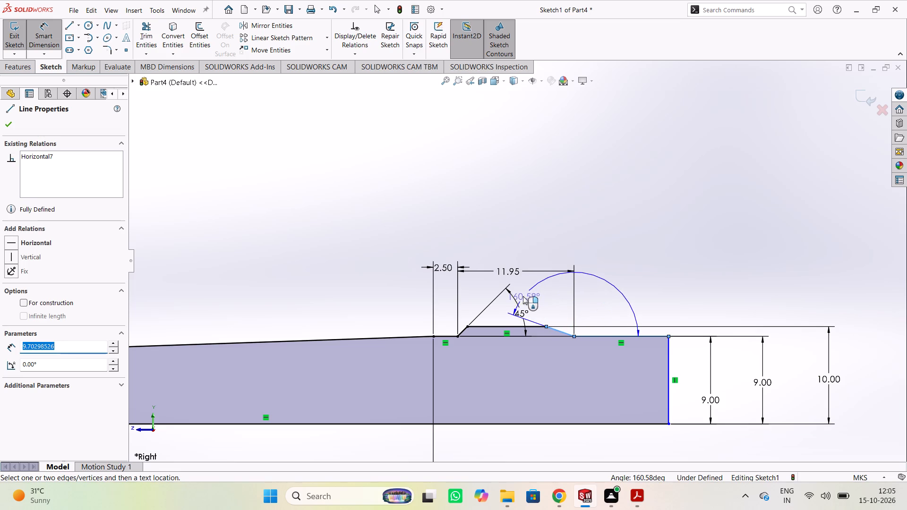
left_click(496, 320)
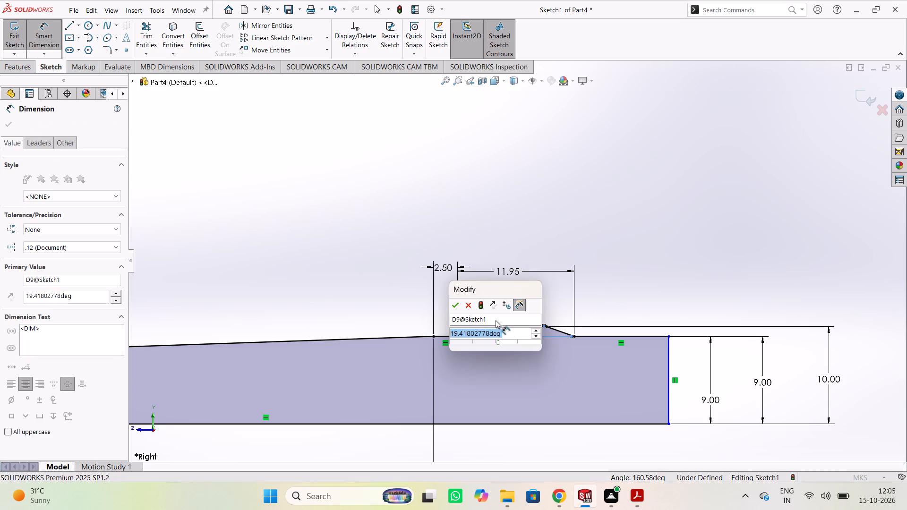
type("45")
key("Return")
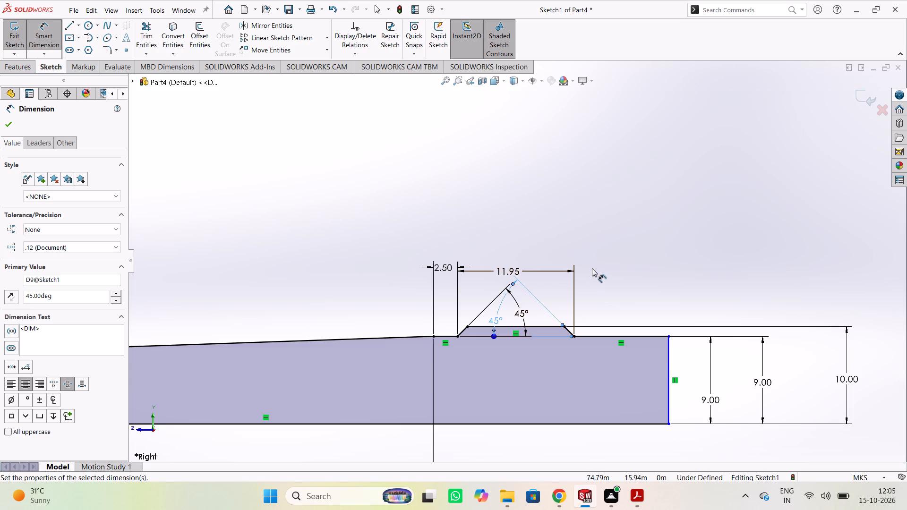
Set the raised shoulder's base width dimension to 7 m.
left_click(542, 270)
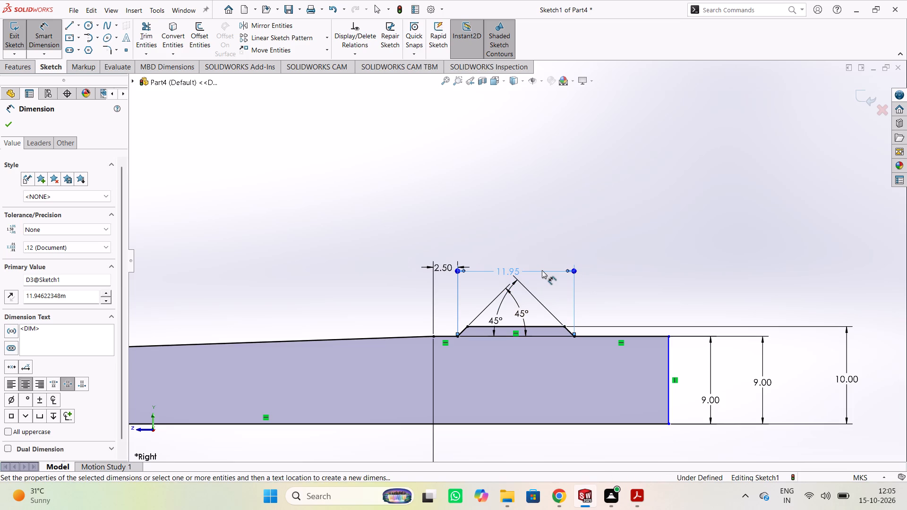
double_click(542, 270)
double_click(542, 270)
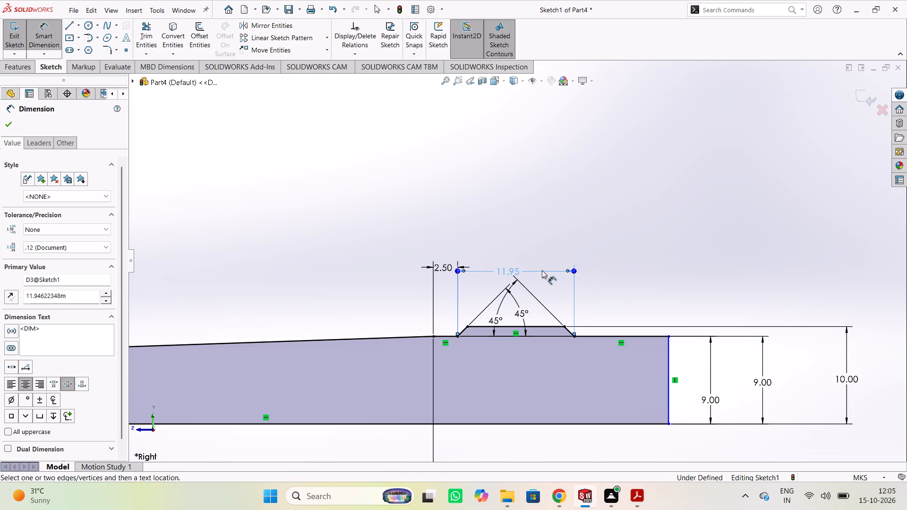
left_click(516, 271)
left_click(514, 271)
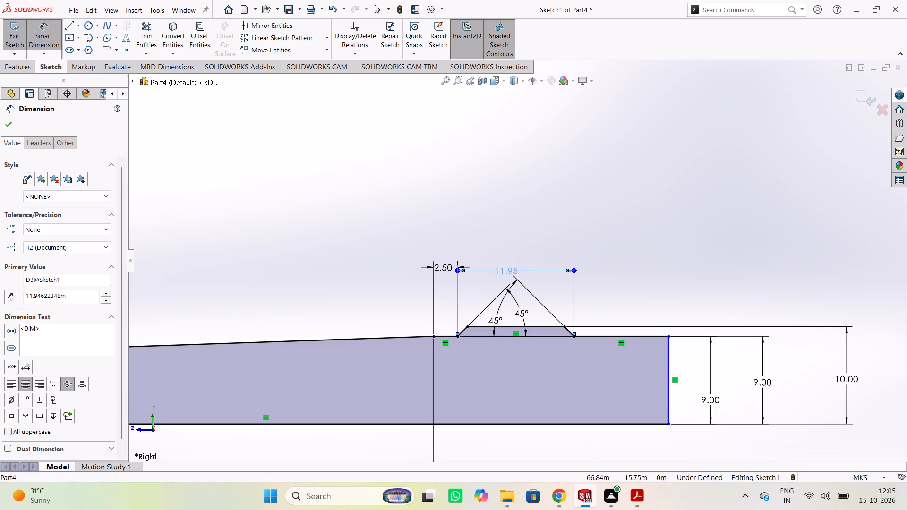
key("7")
key("Return")
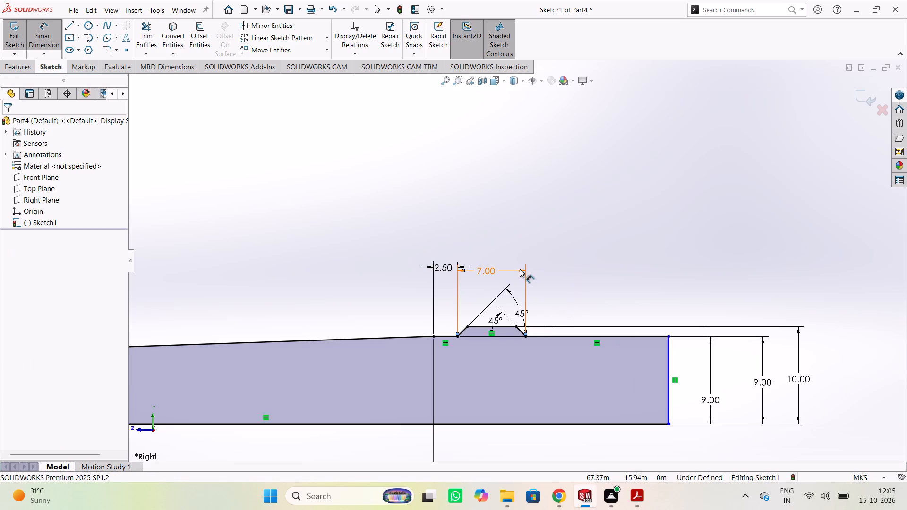
left_click(597, 250)
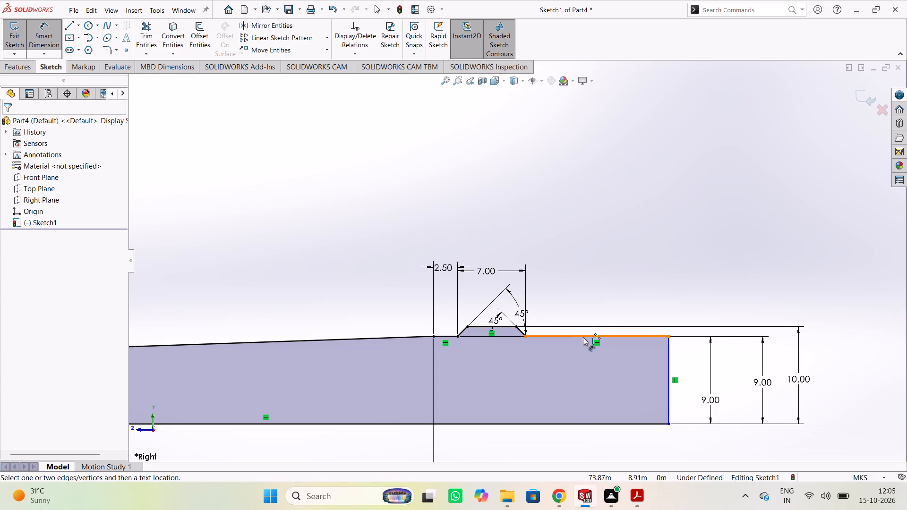
Dimension the overall profile length between the two vertical end lines to 72 m and finish dimensioning.
scroll(578, 320, "down", 3)
scroll(580, 316, "up", 6)
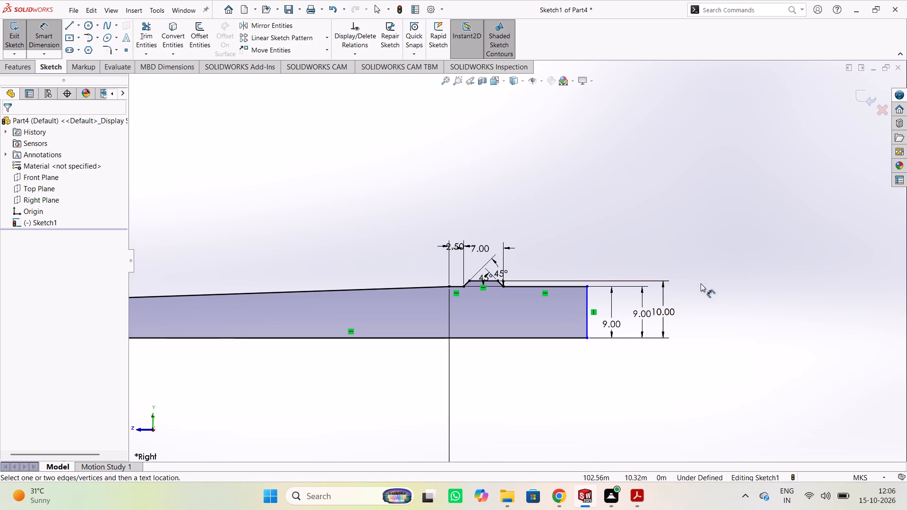
left_click(587, 295)
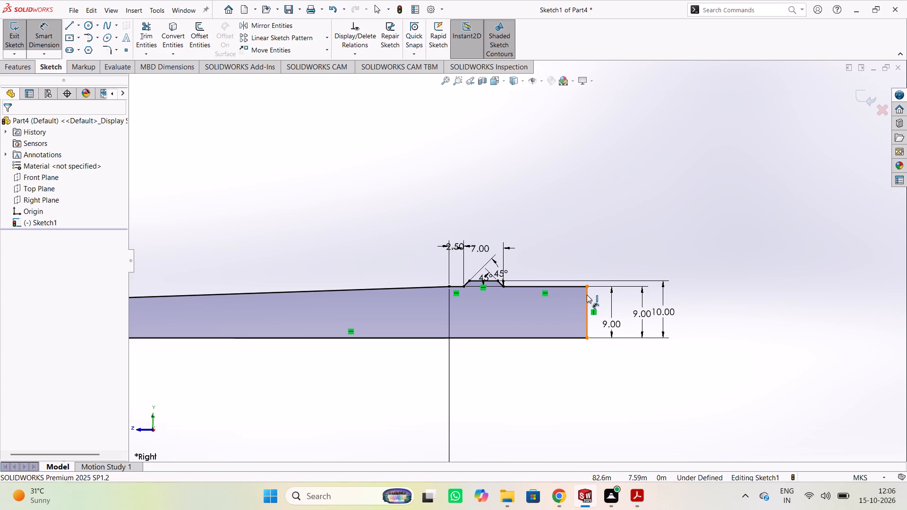
scroll(192, 300, "down", 2)
scroll(197, 299, "up", 3)
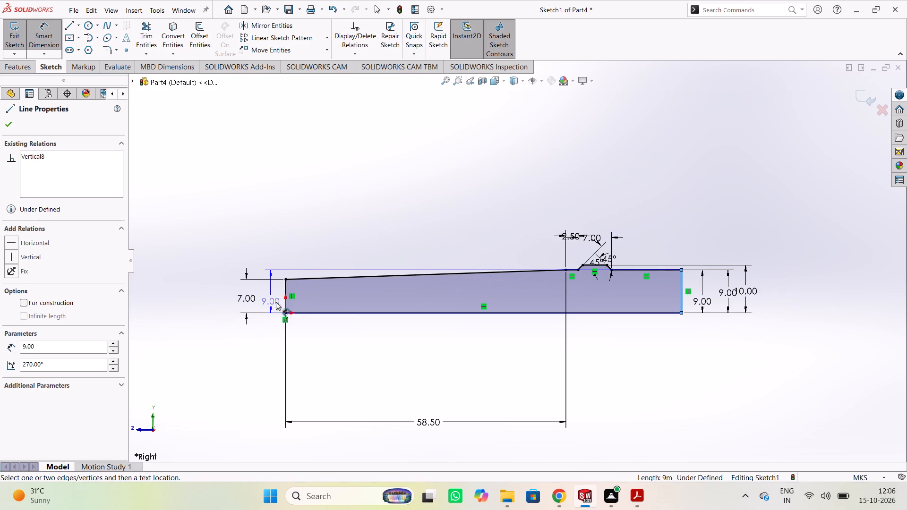
left_click(287, 287)
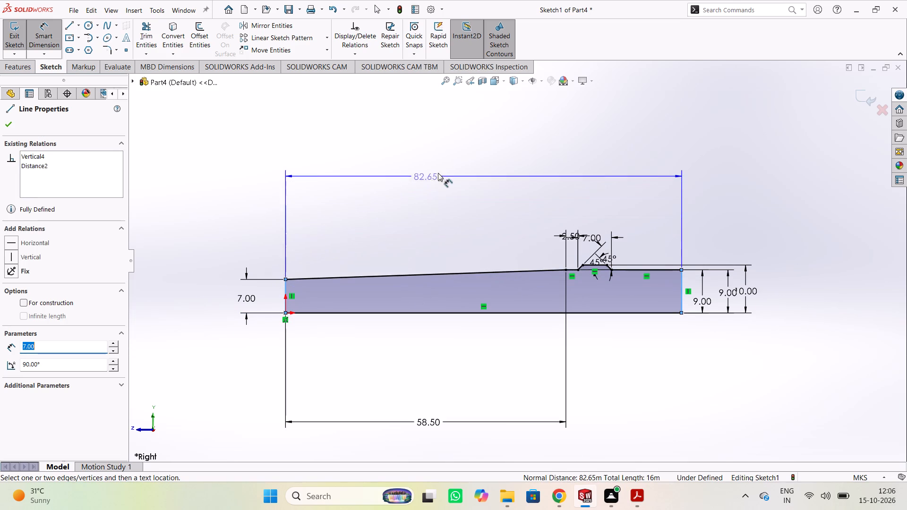
left_click(461, 172)
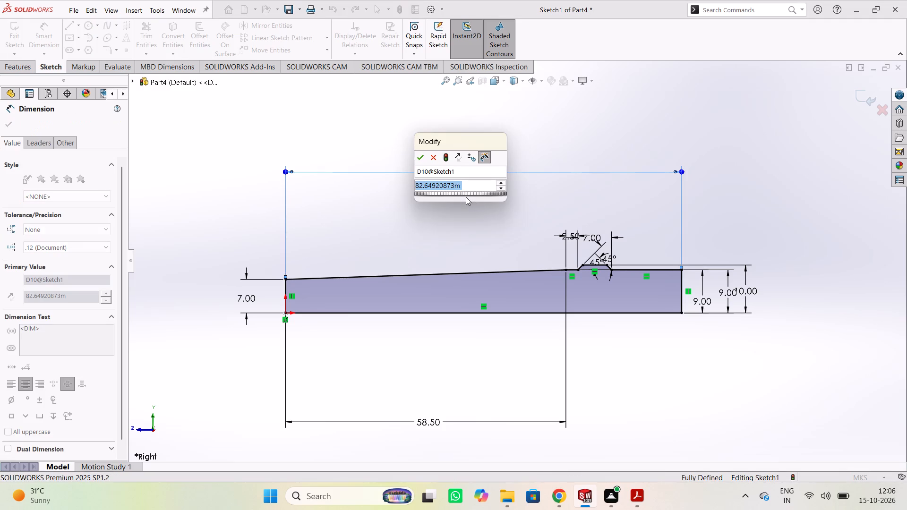
type("72")
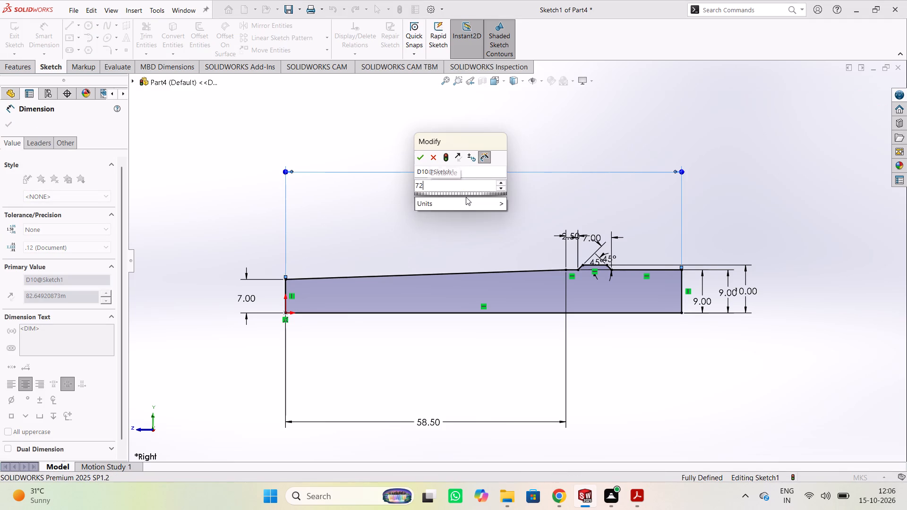
key("Return")
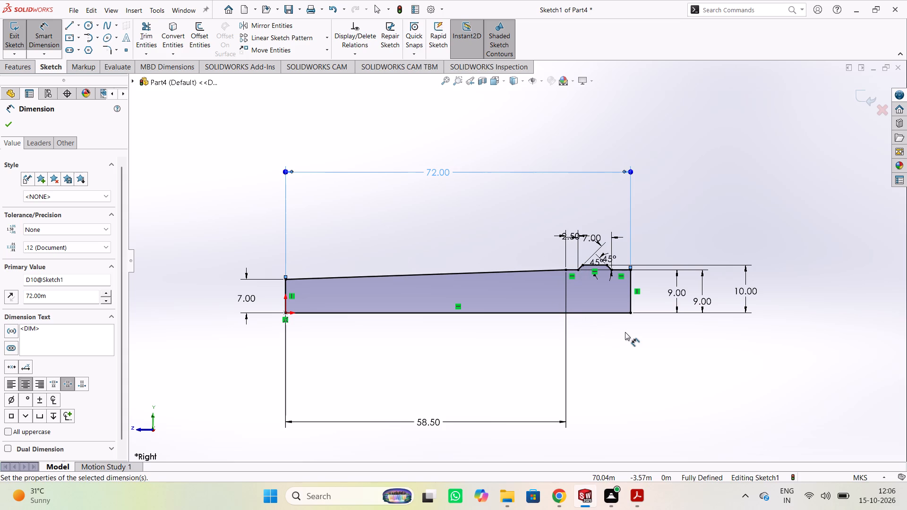
scroll(622, 332, "down", 2)
scroll(621, 332, "up", 3)
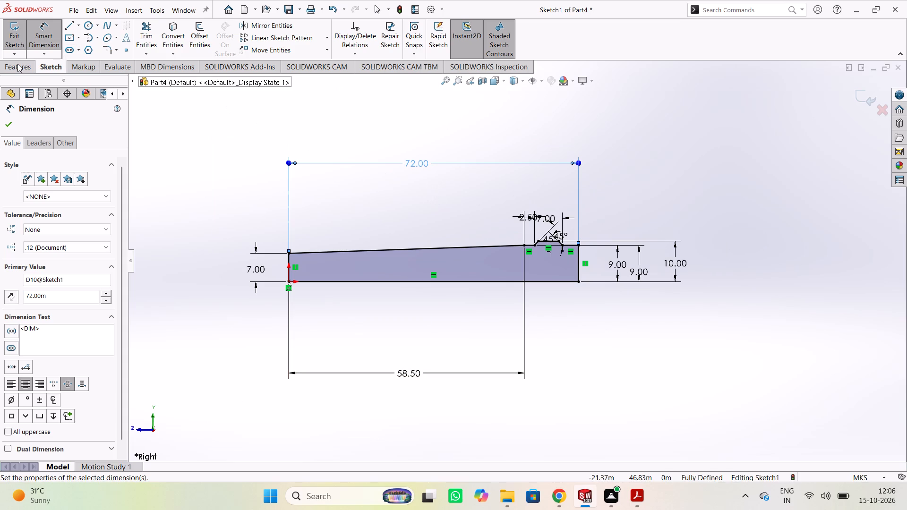
left_click(3, 122)
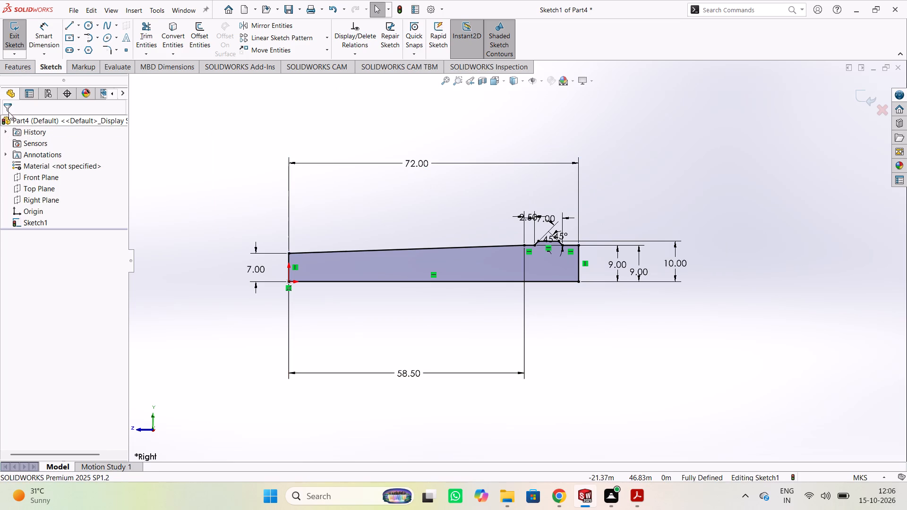
Revolve the closed half-profile 360° about its 72 m bottom line into a solid boss.
left_click(17, 64)
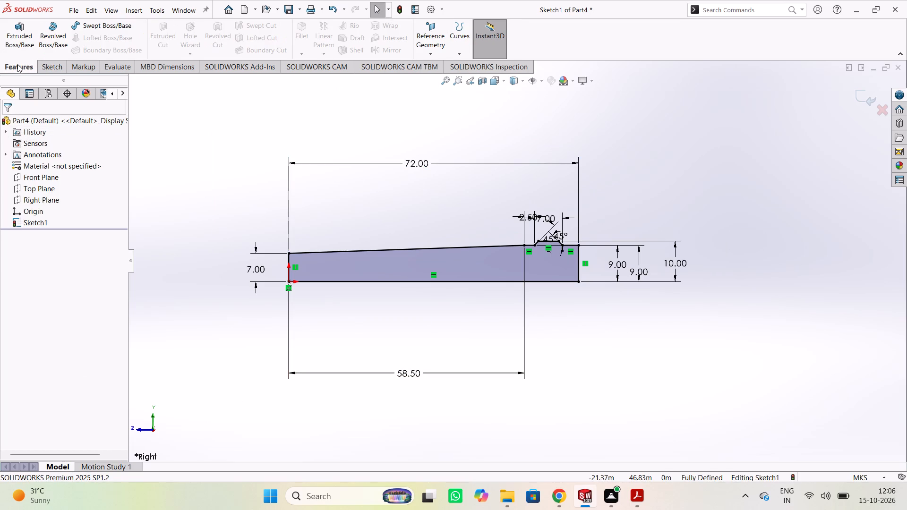
left_click(60, 41)
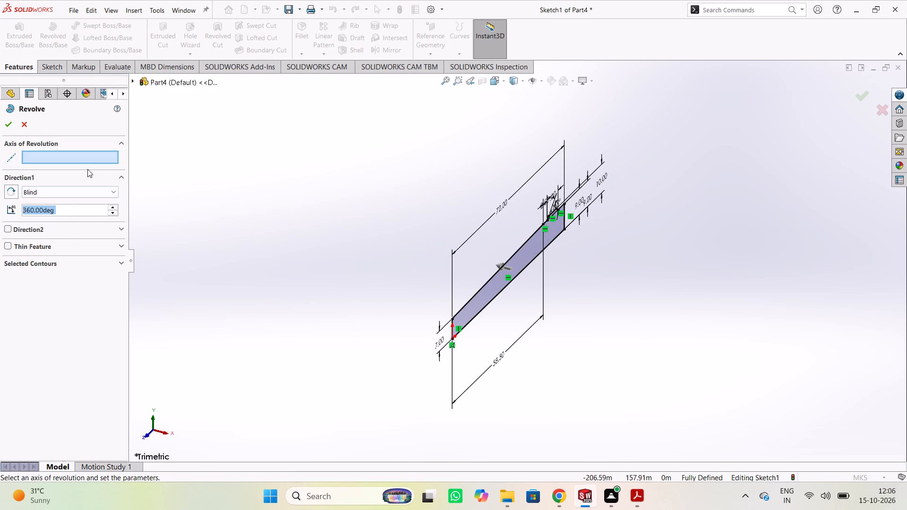
left_click(489, 301)
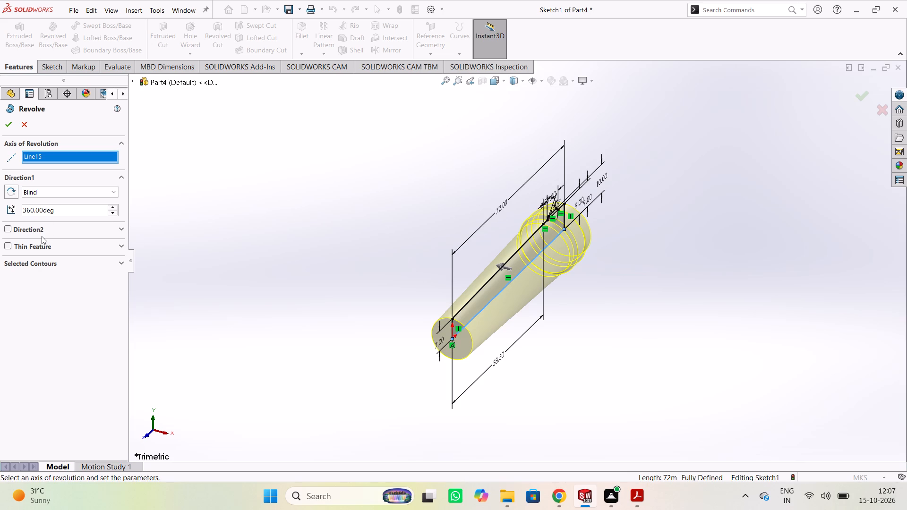
left_click(8, 125)
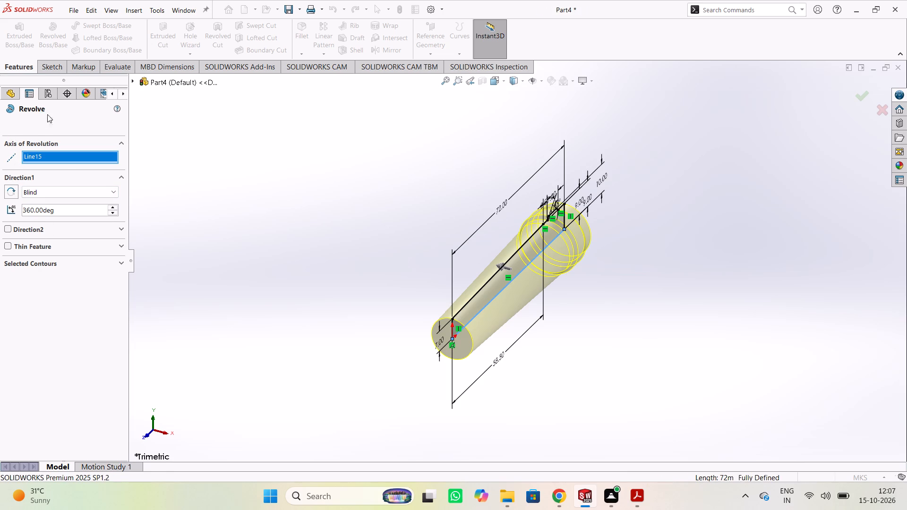
left_click(254, 186)
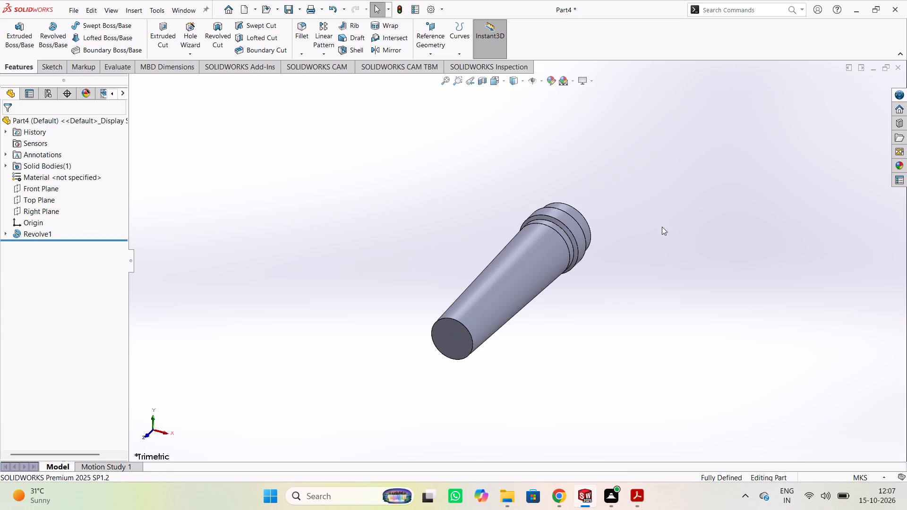
Examine the revolved solid from several angles, checking the tapered body, the raised shoulder and both end faces.
middle_click_drag(667, 234, 416, 382)
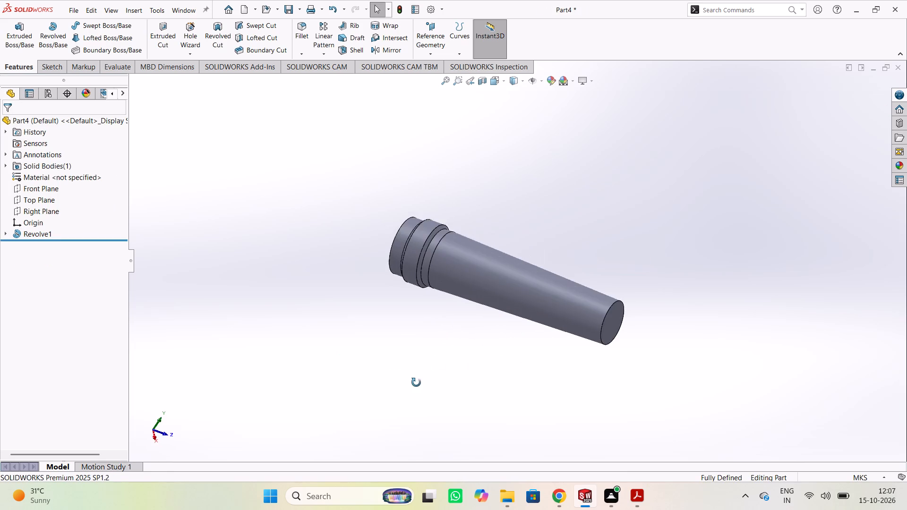
middle_click_drag(416, 382, 640, 308)
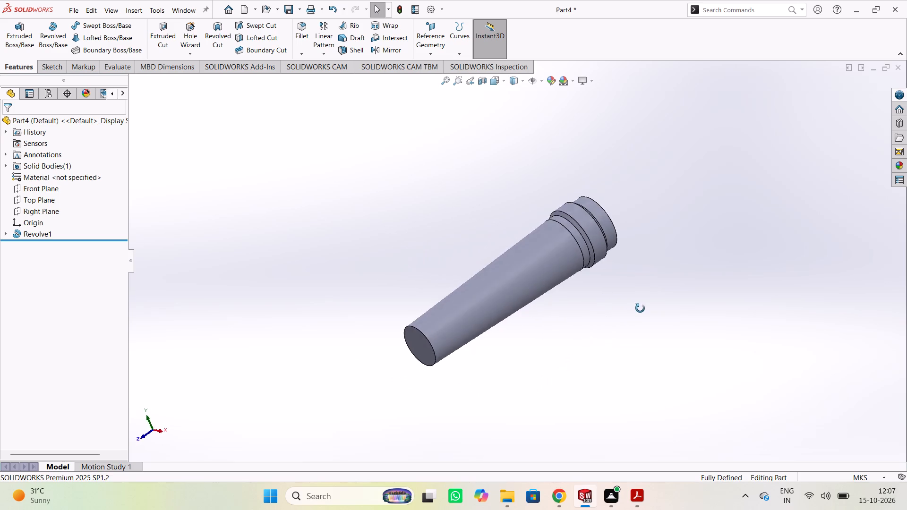
middle_click_drag(640, 308, 481, 343)
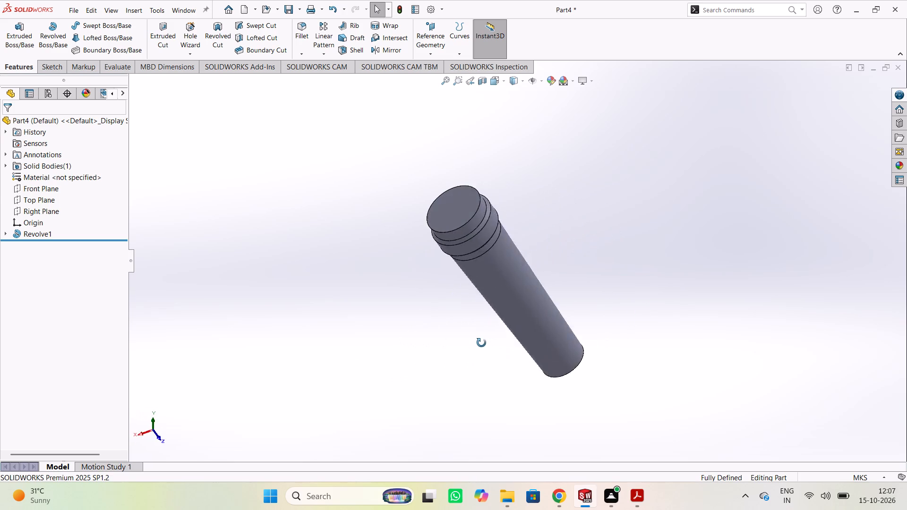
middle_click_drag(481, 343, 501, 365)
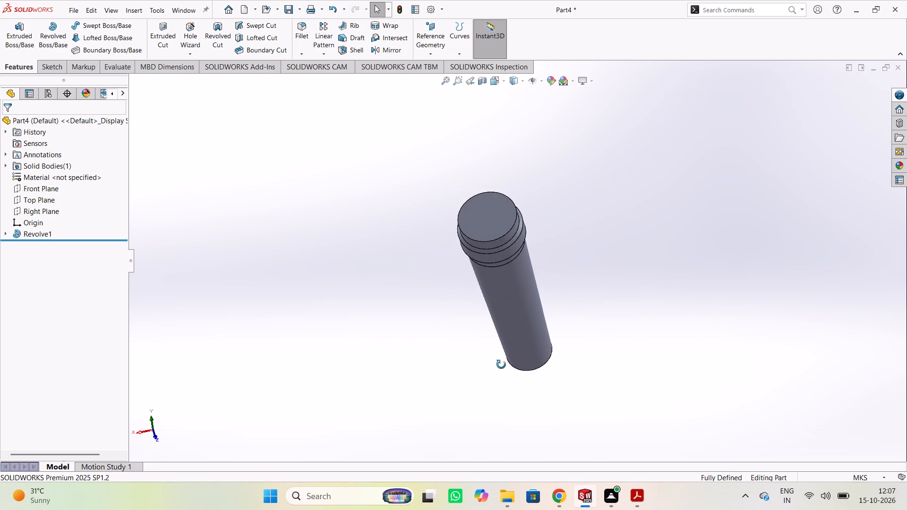
middle_click_drag(501, 365, 679, 414)
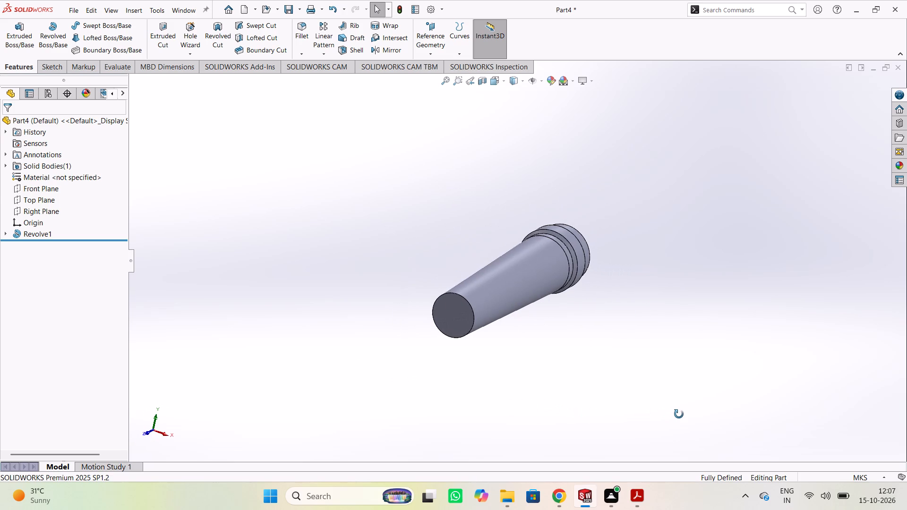
middle_click_drag(679, 414, 680, 418)
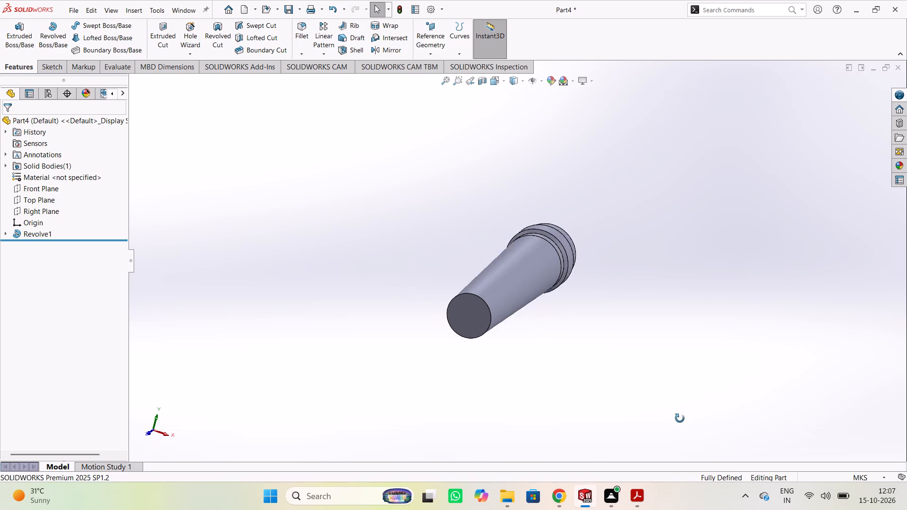
middle_click_drag(680, 418, 700, 412)
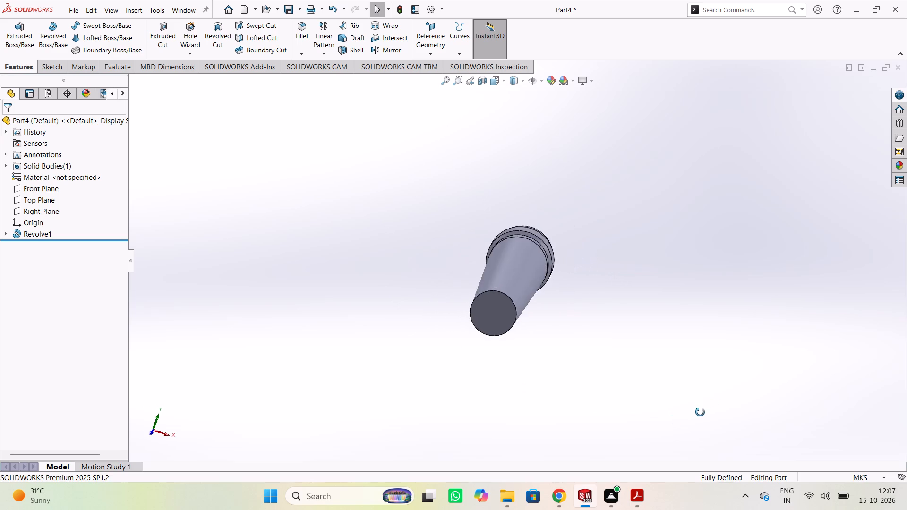
middle_click_drag(700, 412, 742, 405)
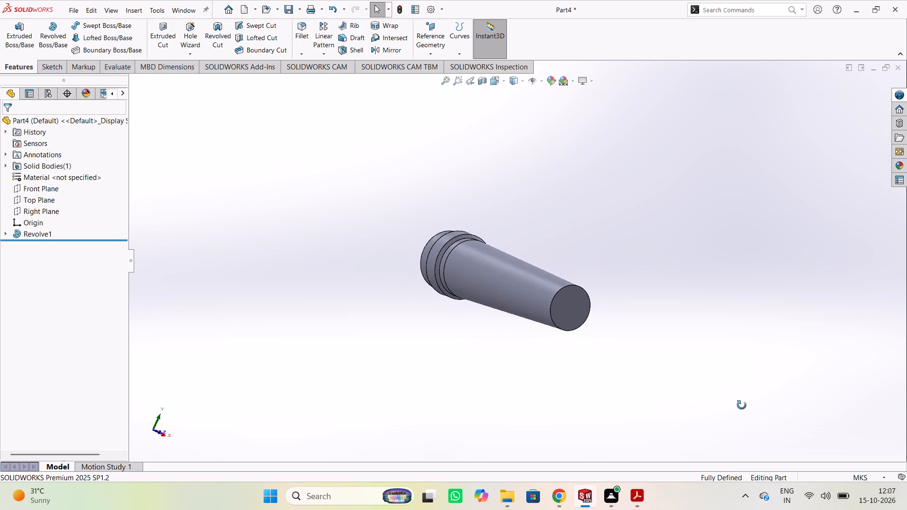
middle_click_drag(742, 405, 709, 424)
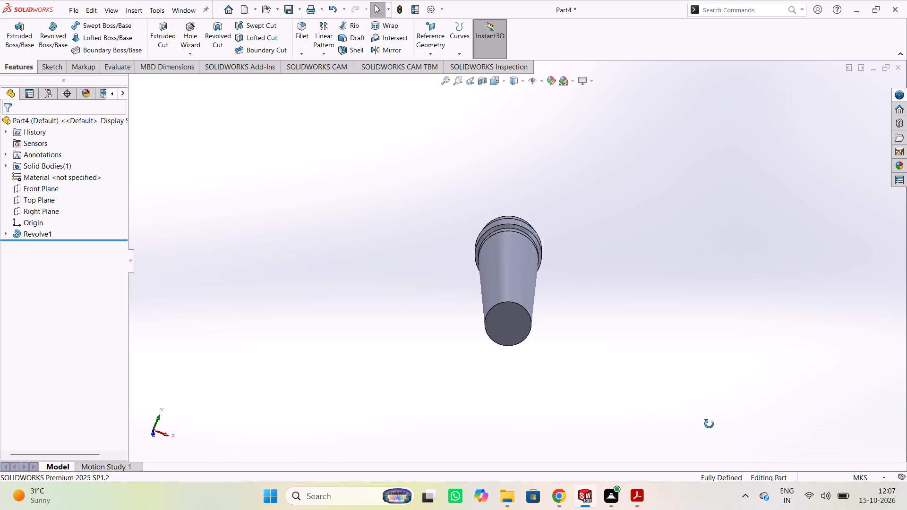
middle_click_drag(709, 424, 703, 434)
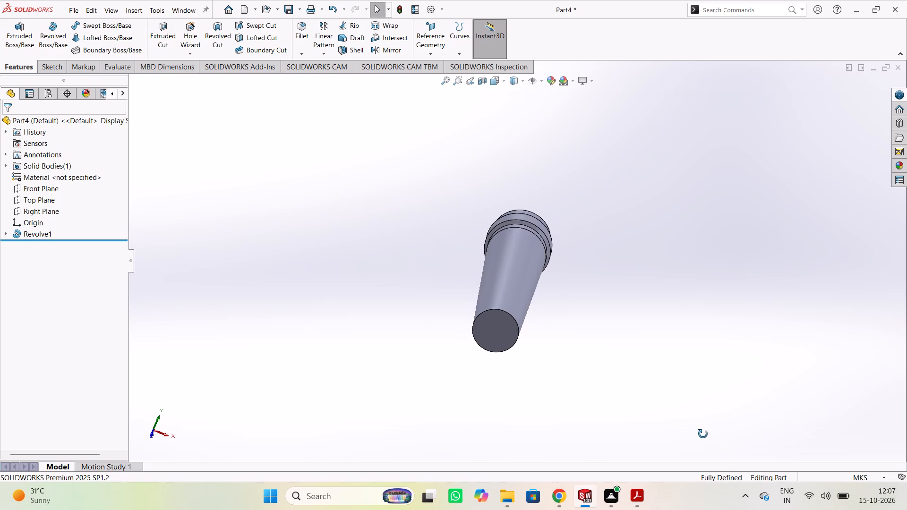
middle_click_drag(703, 434, 727, 438)
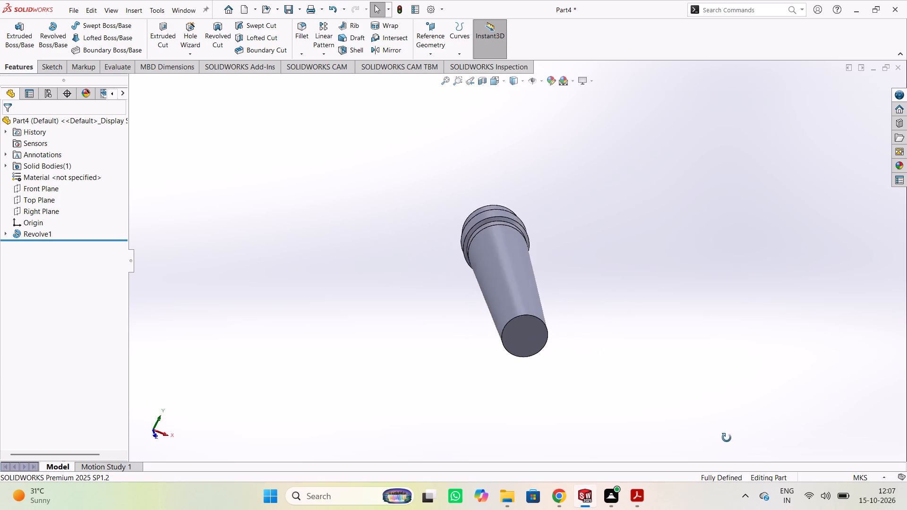
middle_click_drag(727, 438, 724, 434)
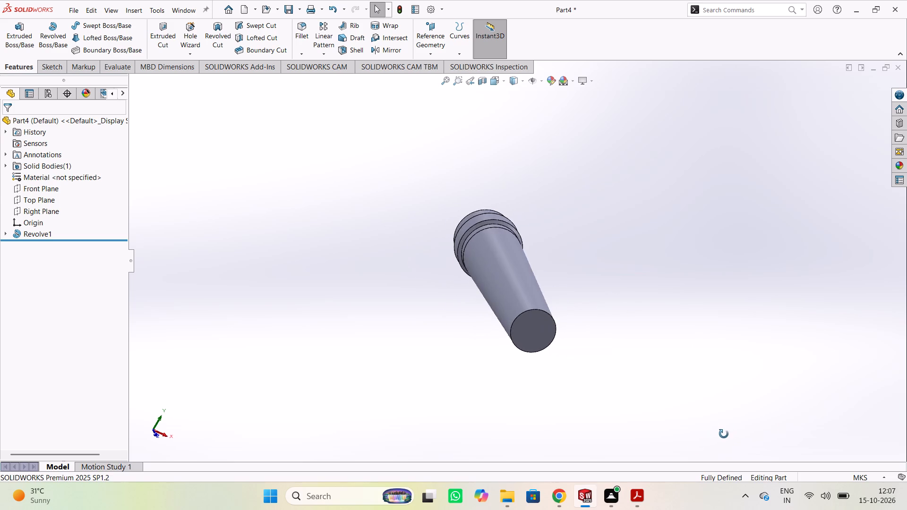
middle_click_drag(724, 434, 738, 418)
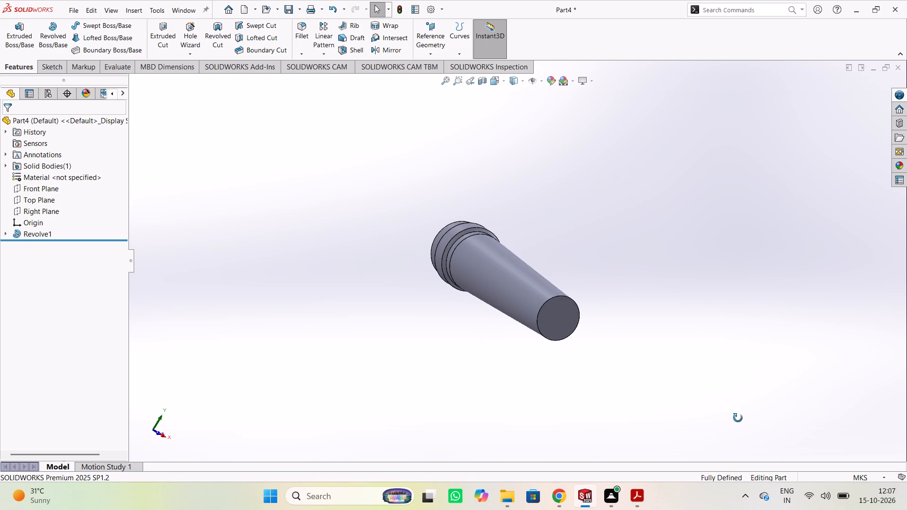
middle_click_drag(738, 418, 725, 435)
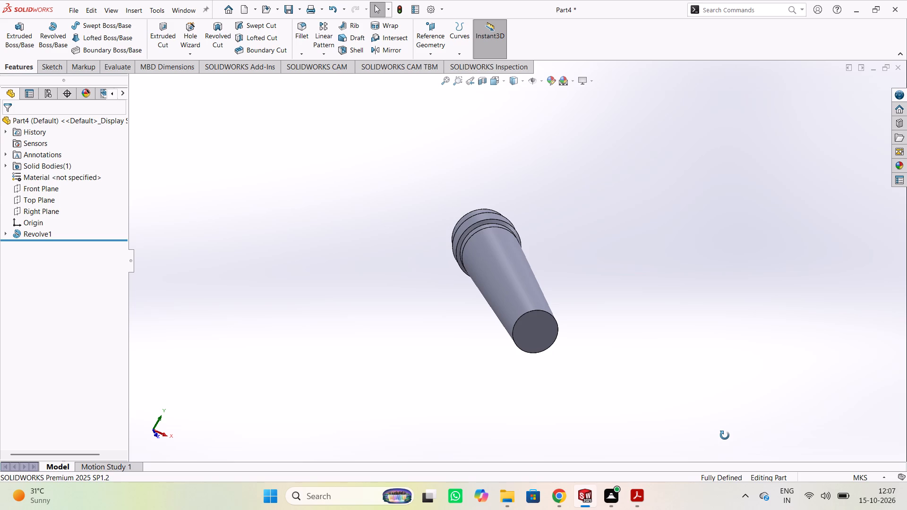
middle_click_drag(725, 435, 769, 443)
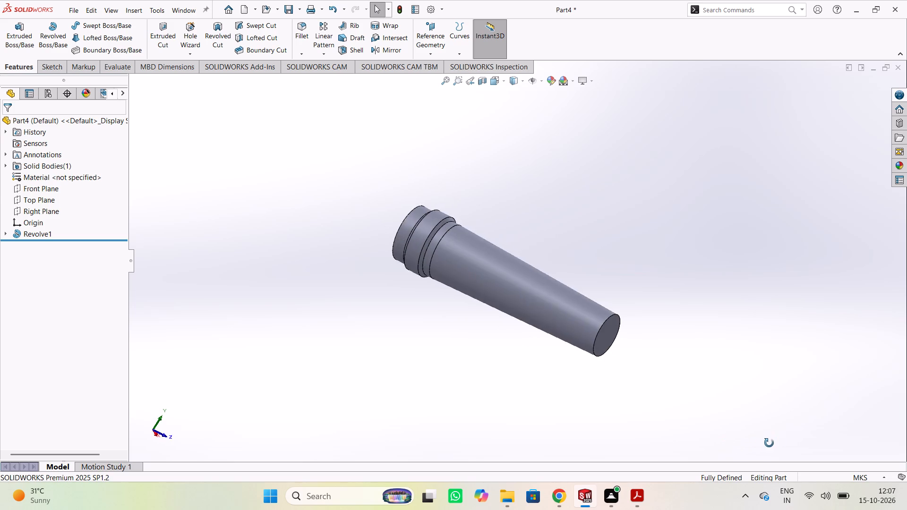
middle_click_drag(769, 443, 767, 444)
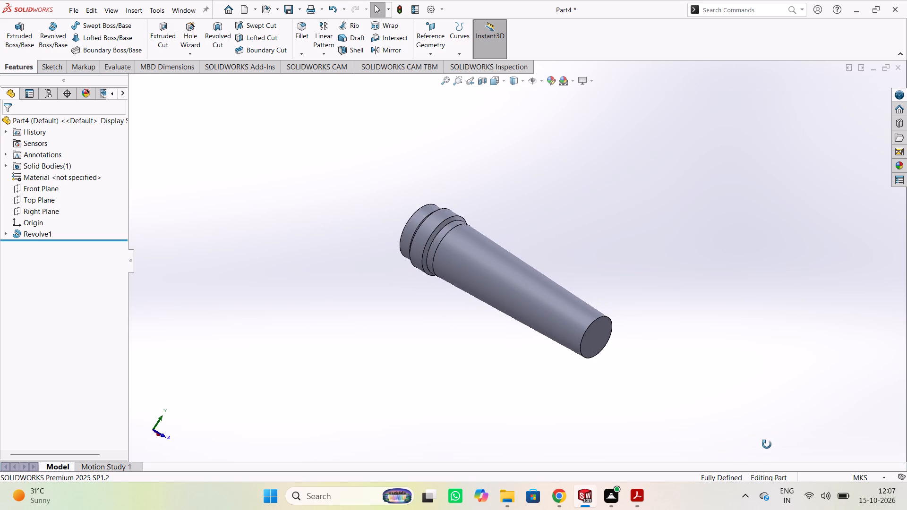
middle_click_drag(767, 444, 805, 441)
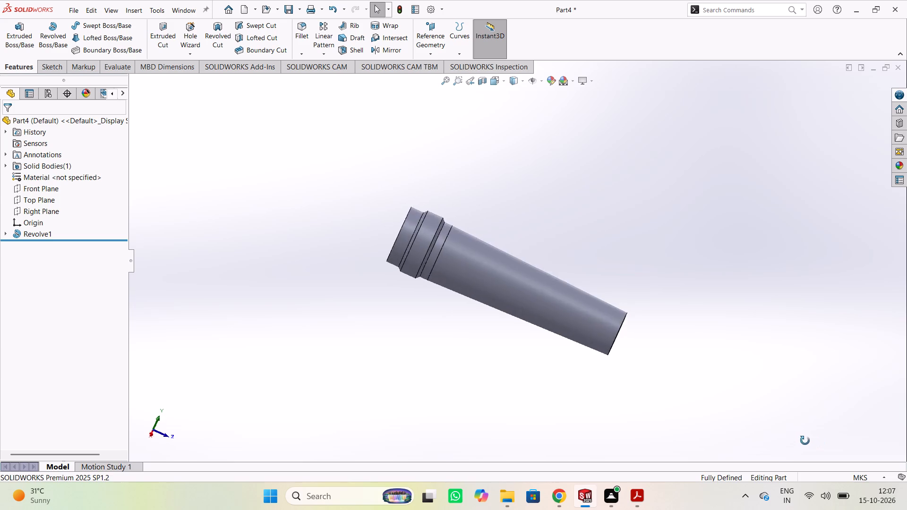
middle_click_drag(805, 441, 830, 439)
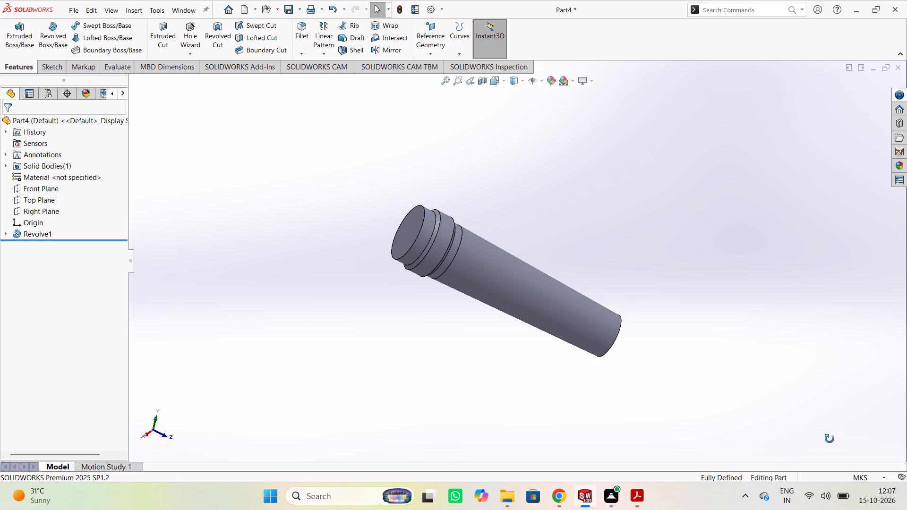
middle_click_drag(830, 439, 830, 439)
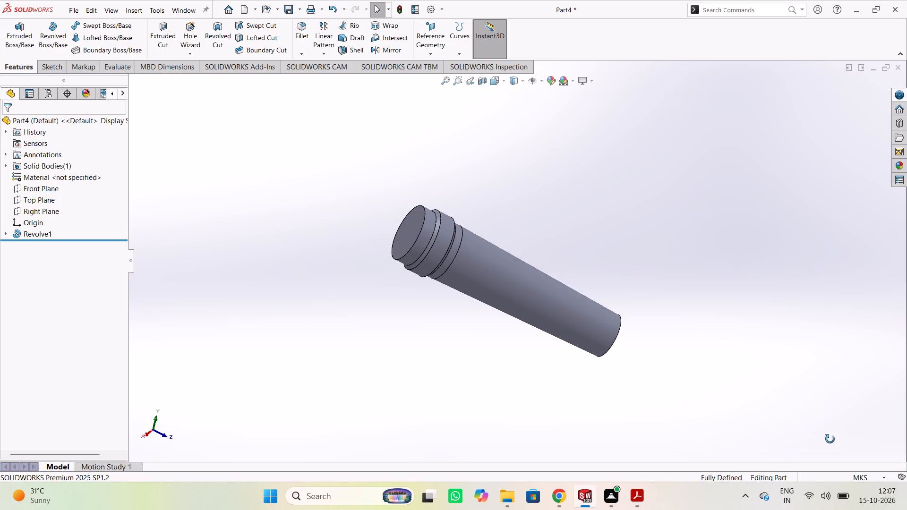
middle_click_drag(830, 439, 785, 450)
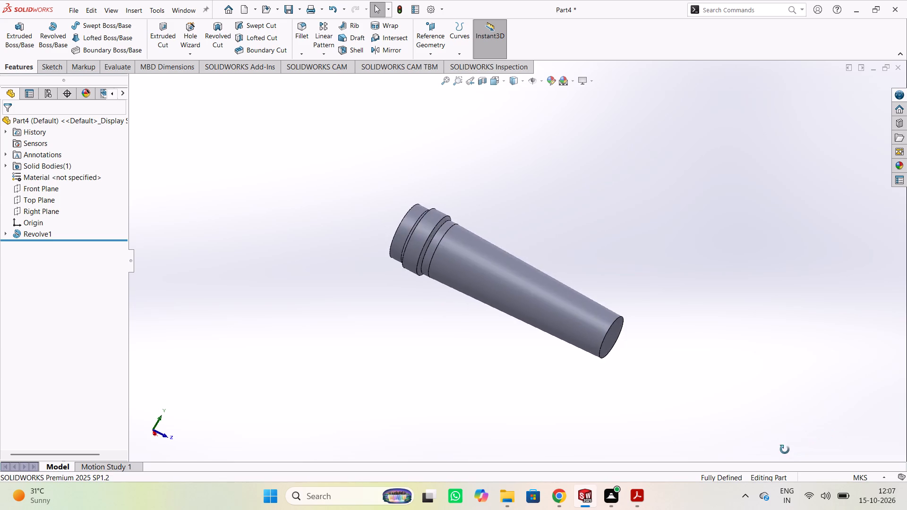
middle_click_drag(785, 450, 783, 459)
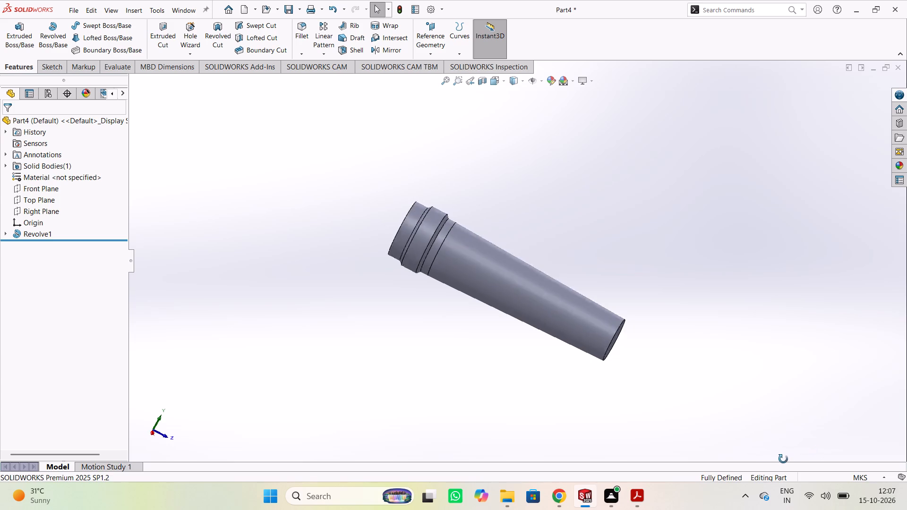
middle_click_drag(783, 459, 829, 456)
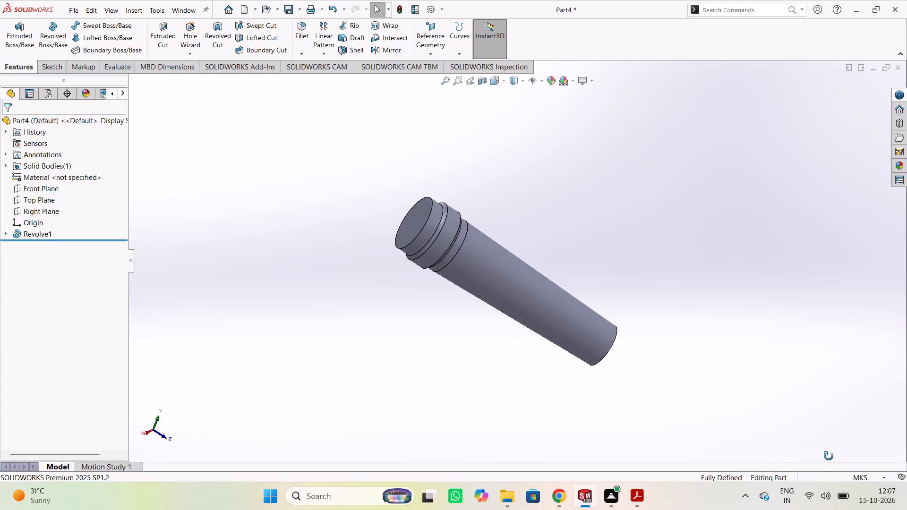
middle_click_drag(829, 456, 816, 465)
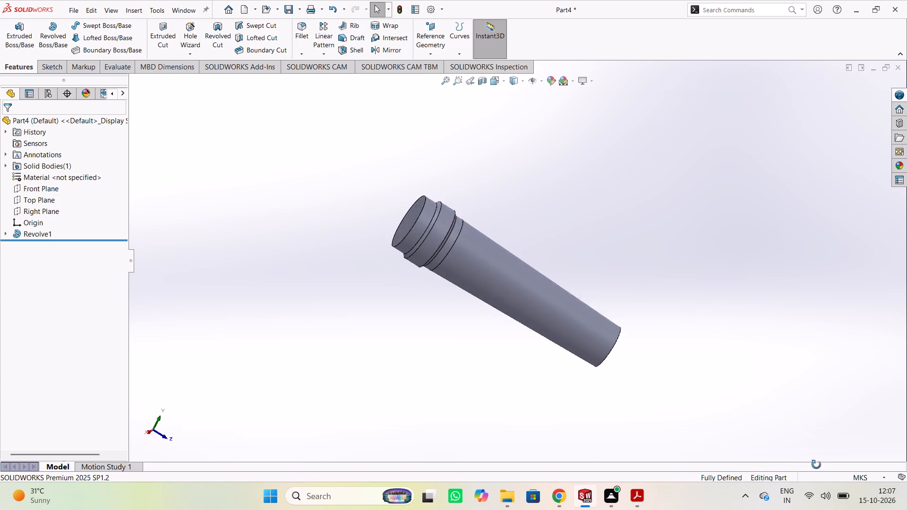
middle_click_drag(816, 465, 792, 461)
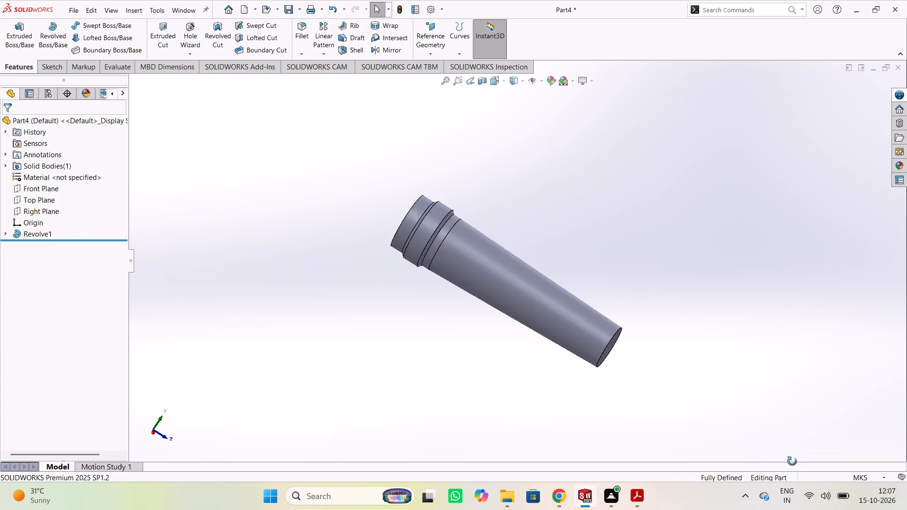
middle_click_drag(792, 461, 793, 455)
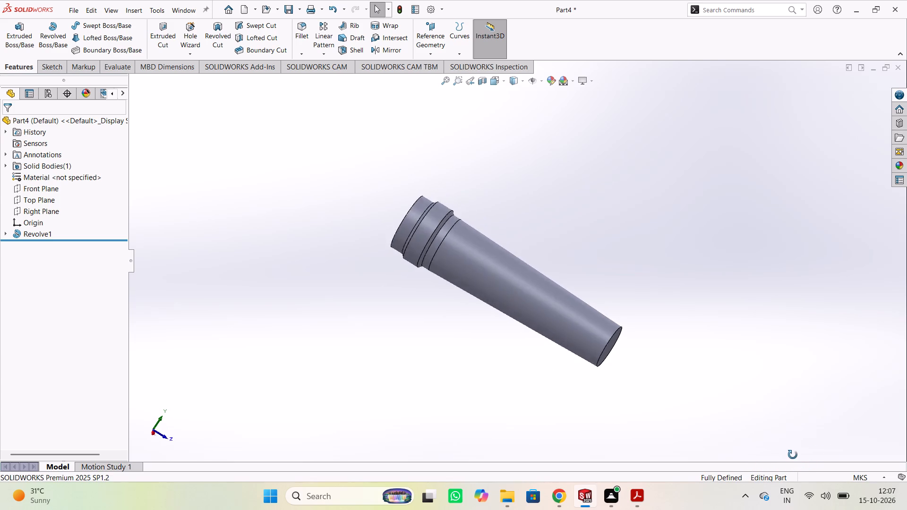
middle_click_drag(793, 455, 725, 484)
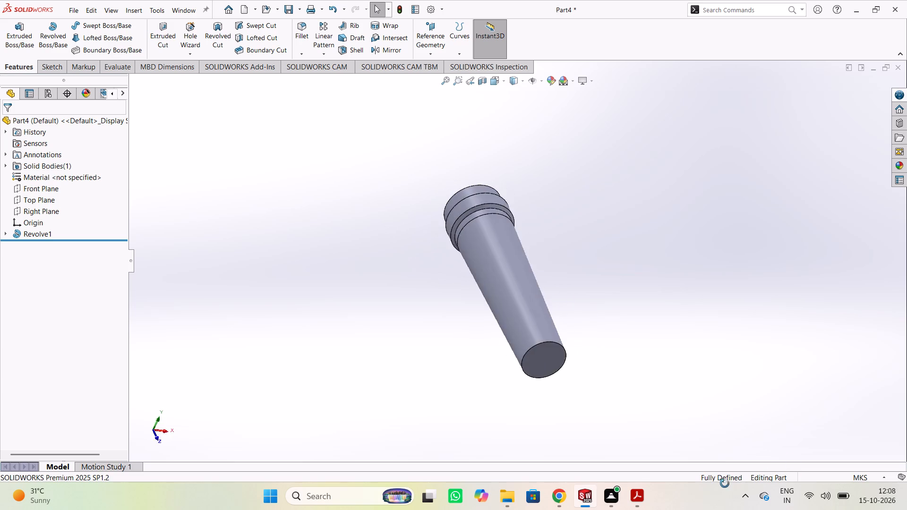
middle_click_drag(725, 484, 785, 467)
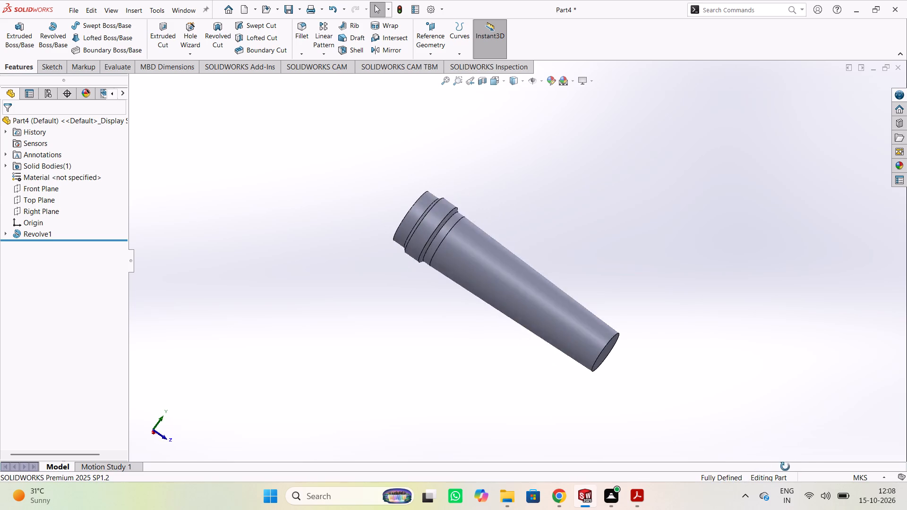
middle_click_drag(785, 467, 754, 481)
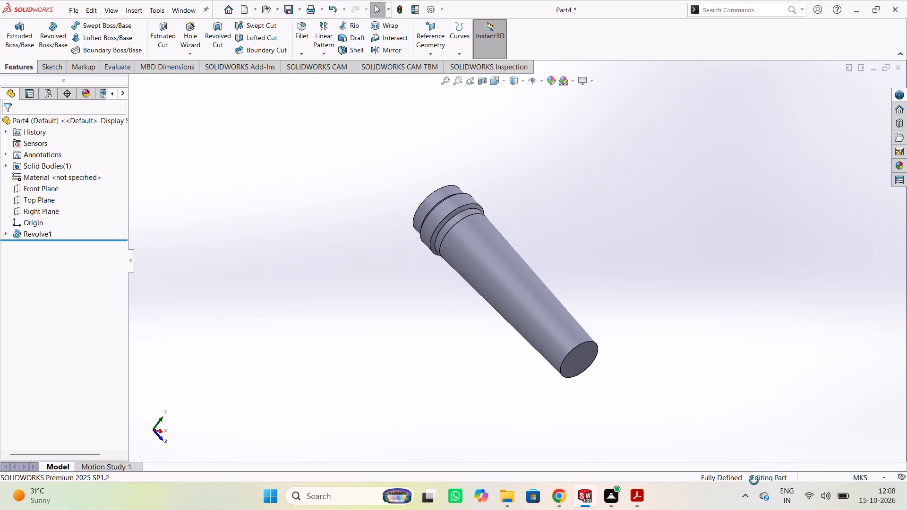
middle_click_drag(754, 481, 787, 452)
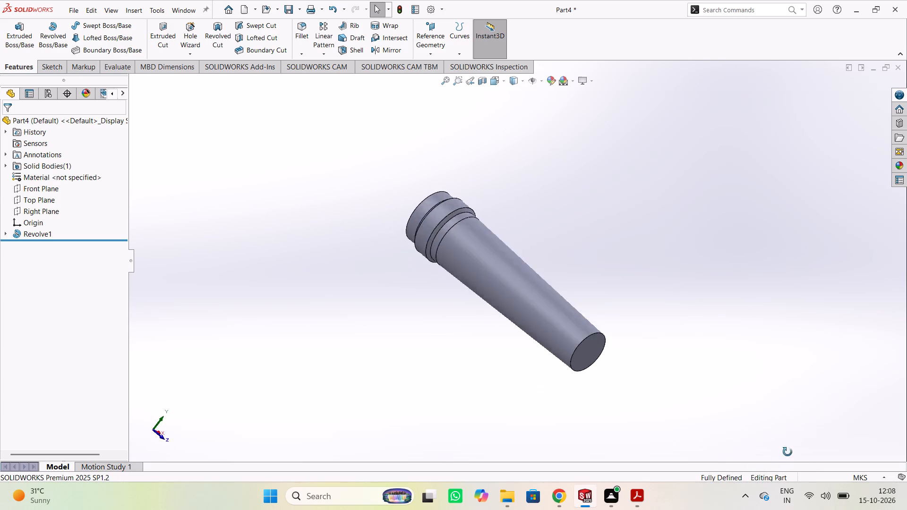
middle_click_drag(787, 452, 797, 485)
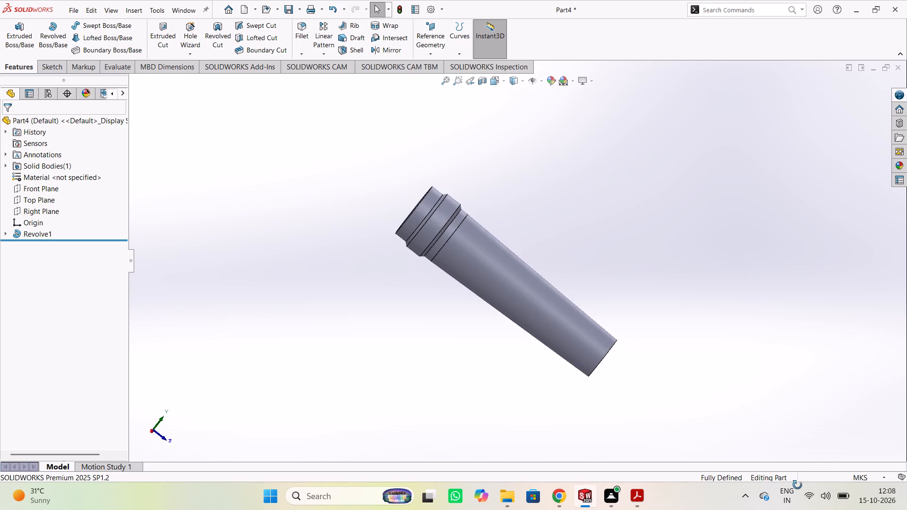
Examine the revolved solid's wide end face and the raised shoulder beside it.
middle_click_drag(797, 485, 849, 467)
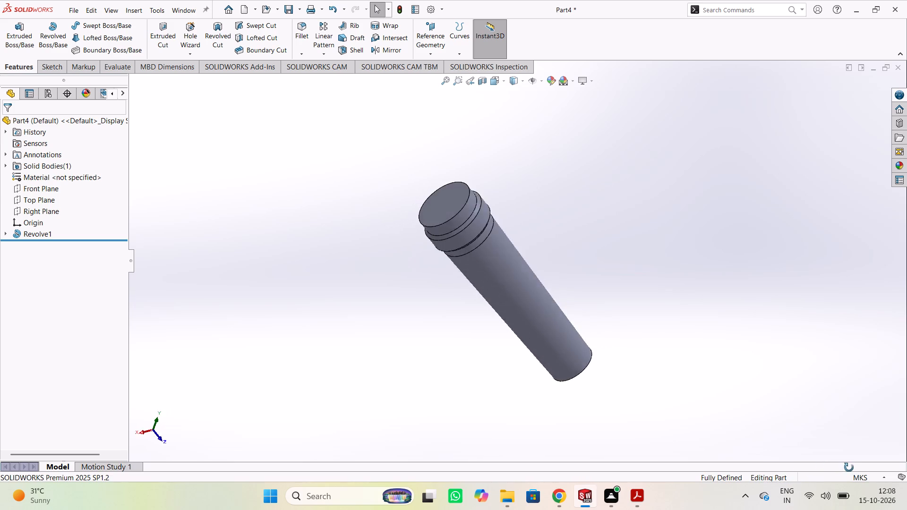
middle_click_drag(849, 467, 832, 467)
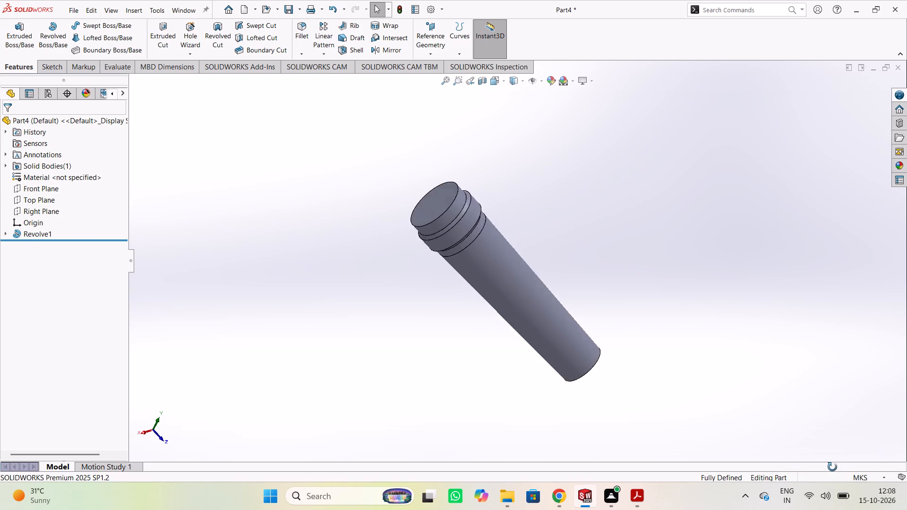
middle_click_drag(832, 467, 906, 458)
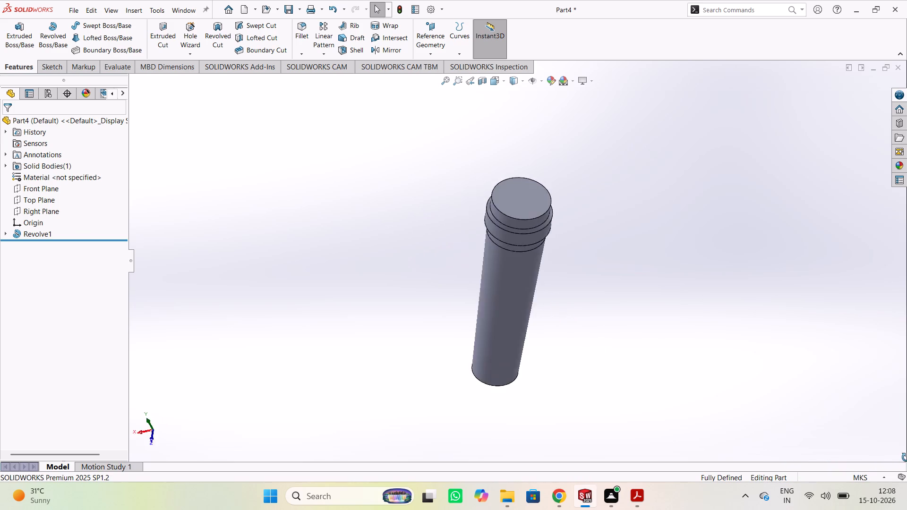
middle_click_drag(906, 458, 902, 464)
middle_click_drag(903, 464, 898, 463)
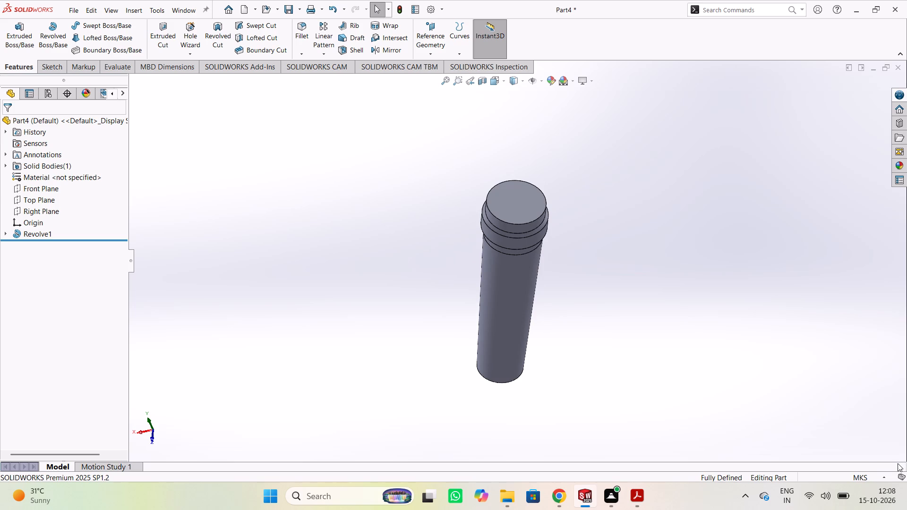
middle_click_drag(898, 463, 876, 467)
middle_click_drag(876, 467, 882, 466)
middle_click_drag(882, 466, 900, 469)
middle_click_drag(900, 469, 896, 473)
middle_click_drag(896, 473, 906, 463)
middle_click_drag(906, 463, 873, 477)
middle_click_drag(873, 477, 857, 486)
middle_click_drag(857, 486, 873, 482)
Inspect the revolved solid from all sides, covering the tapered body, the raised shoulder, and the wide and narrow end faces.
middle_click_drag(744, 323, 592, 306)
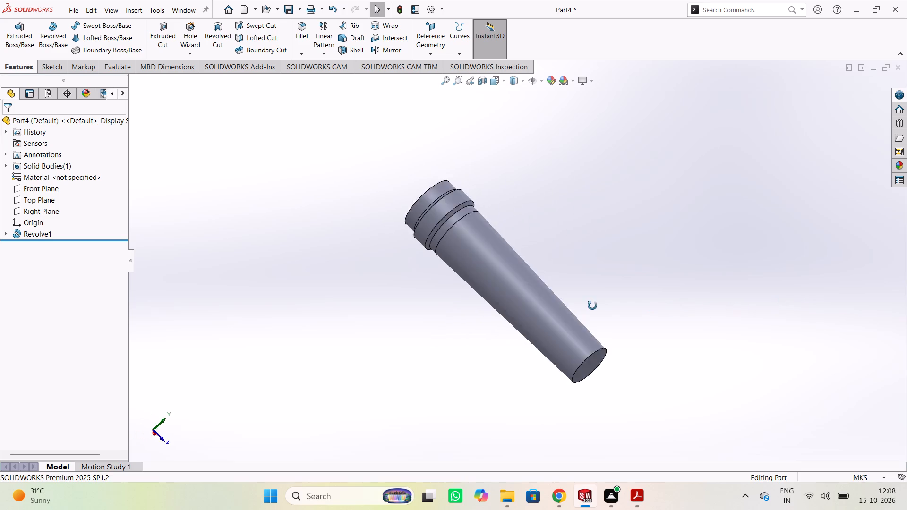
middle_click_drag(592, 306, 791, 322)
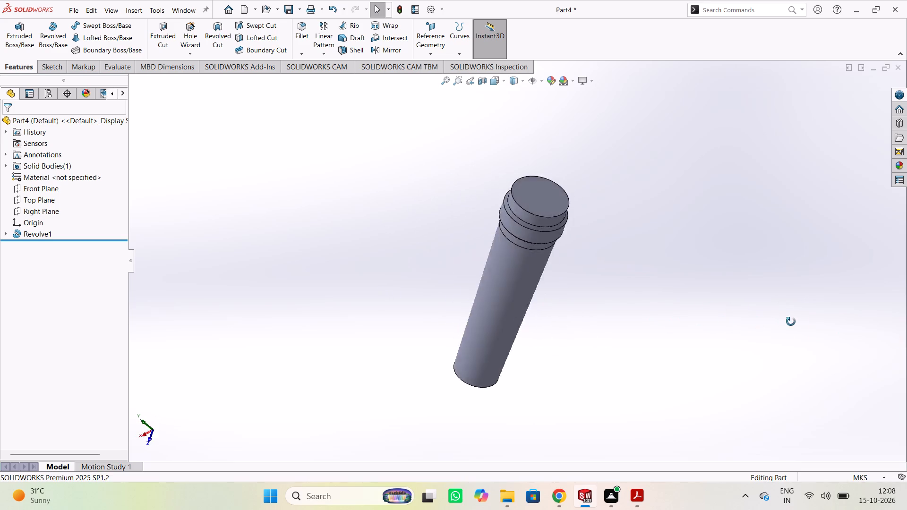
middle_click_drag(791, 322, 883, 323)
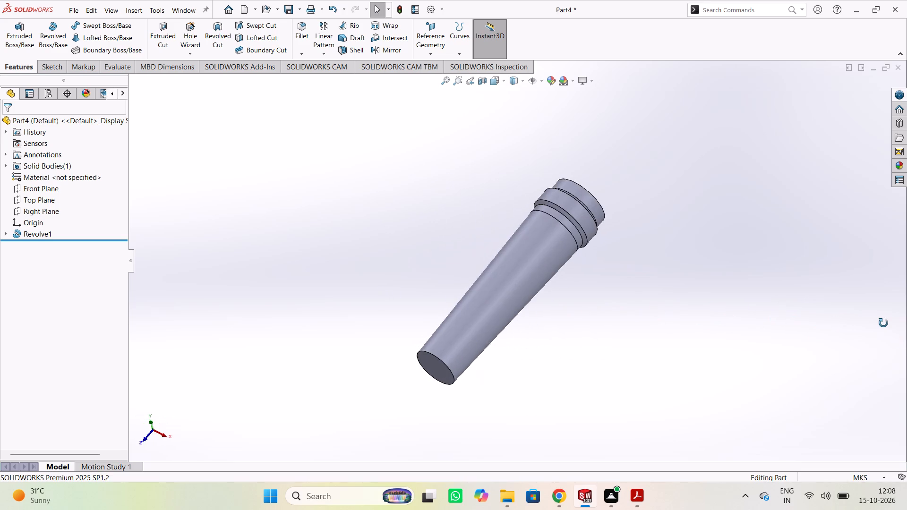
middle_click_drag(883, 323, 718, 338)
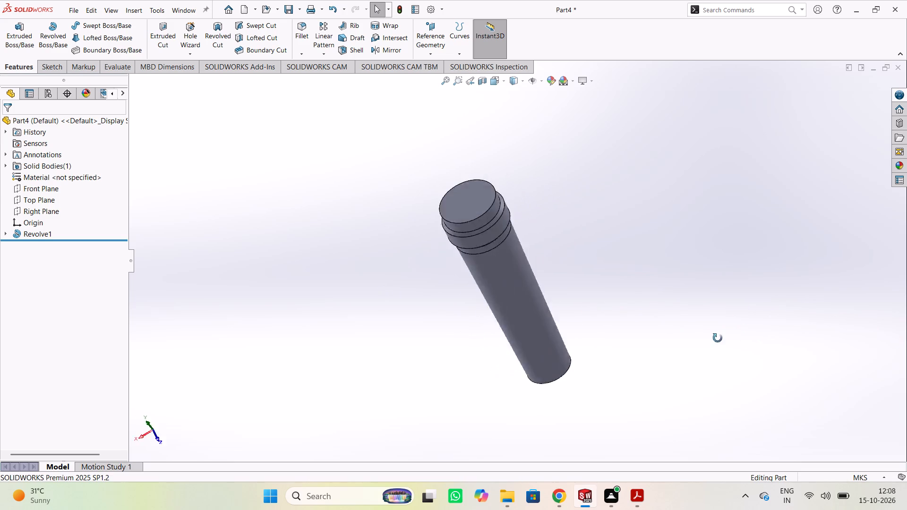
middle_click_drag(718, 338, 653, 360)
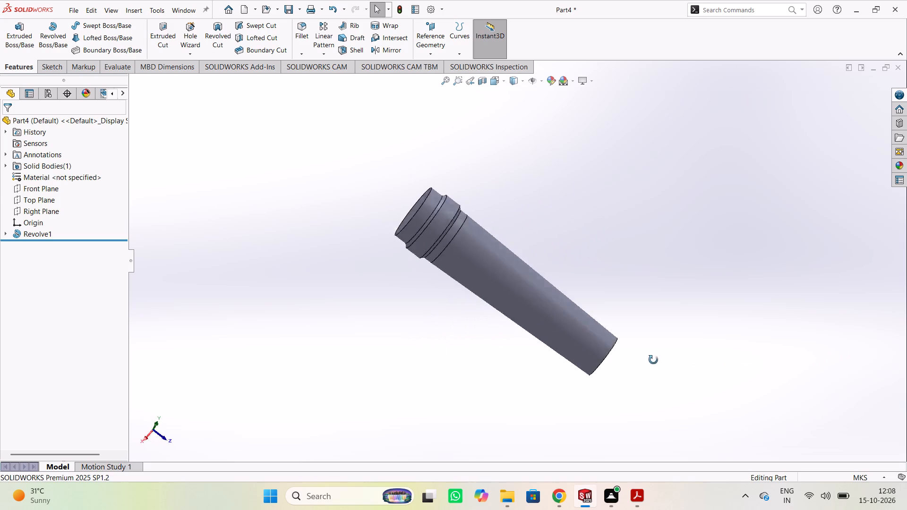
middle_click_drag(653, 360, 694, 367)
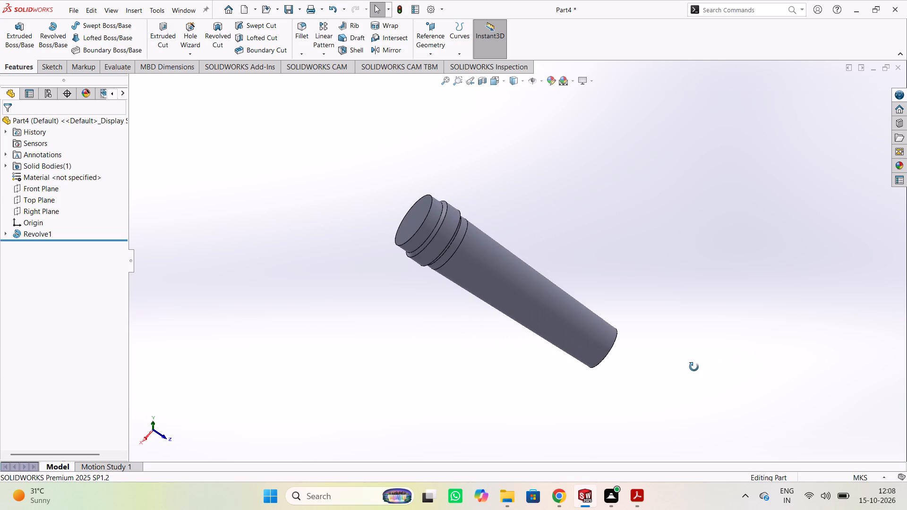
middle_click_drag(694, 367, 847, 392)
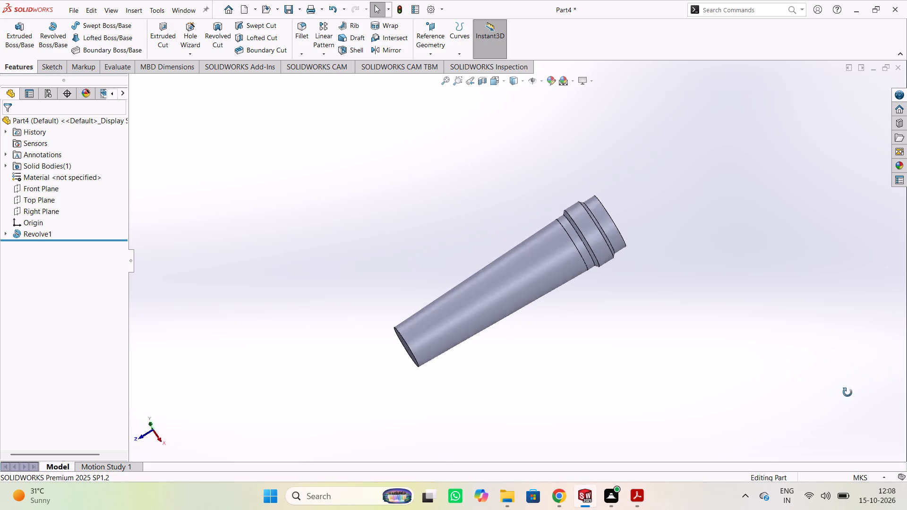
middle_click_drag(847, 392, 700, 412)
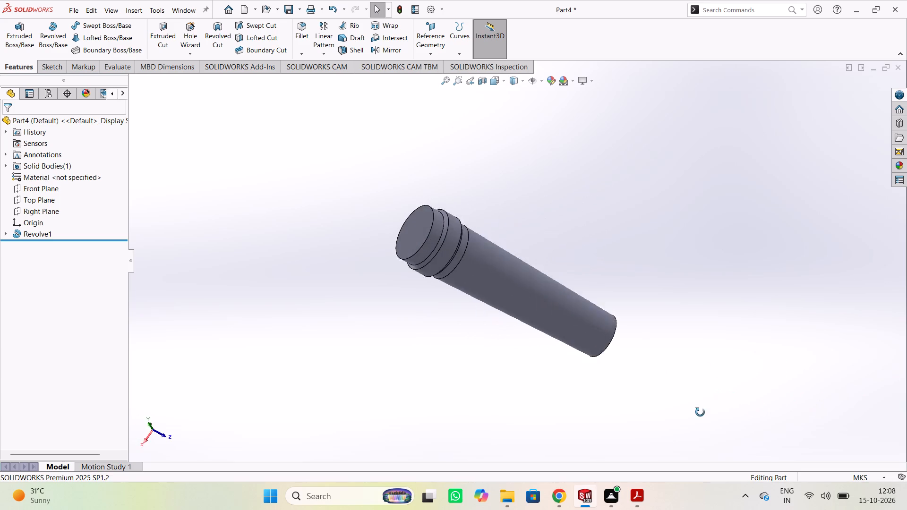
middle_click_drag(700, 412, 847, 408)
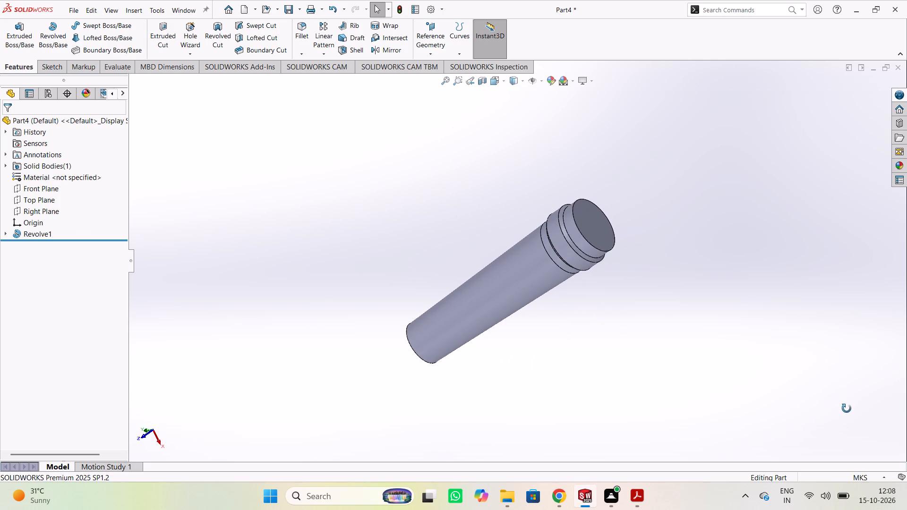
middle_click_drag(847, 408, 893, 422)
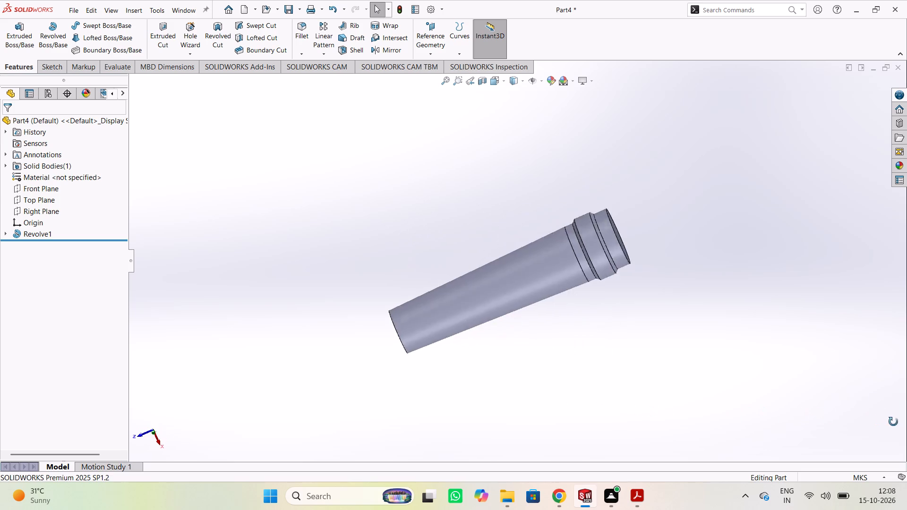
middle_click_drag(893, 422, 906, 479)
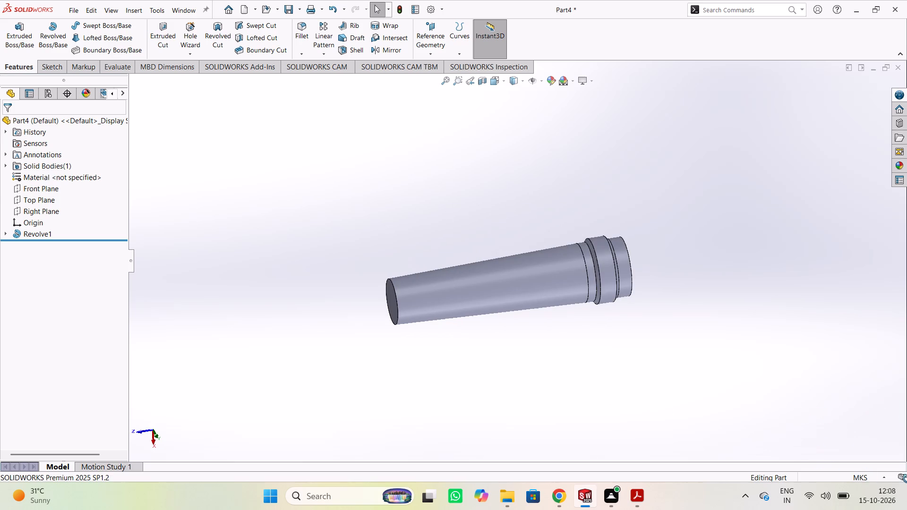
middle_click_drag(906, 479, 896, 493)
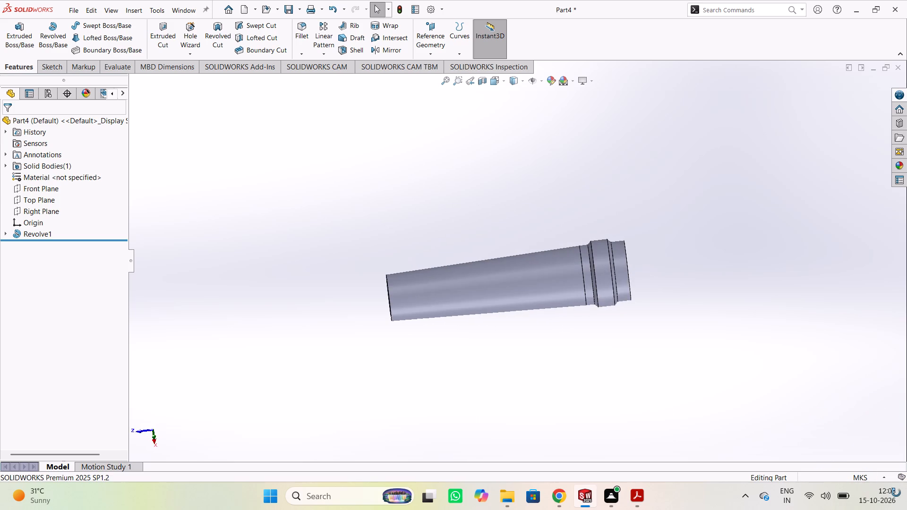
middle_click_drag(896, 493, 789, 504)
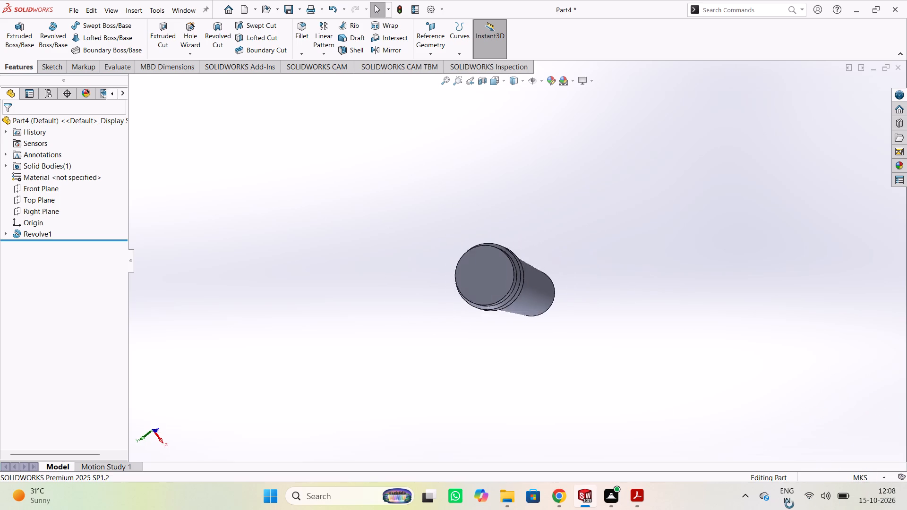
middle_click_drag(789, 504, 906, 501)
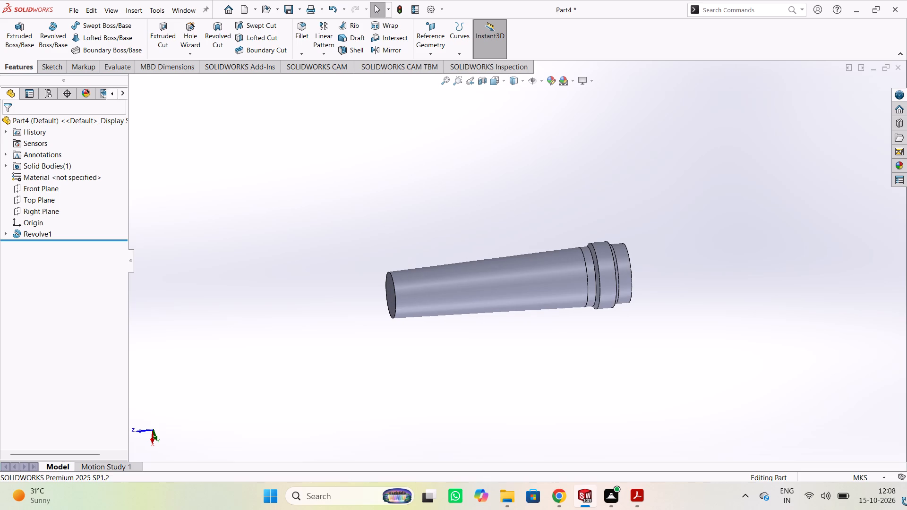
middle_click_drag(906, 501, 901, 504)
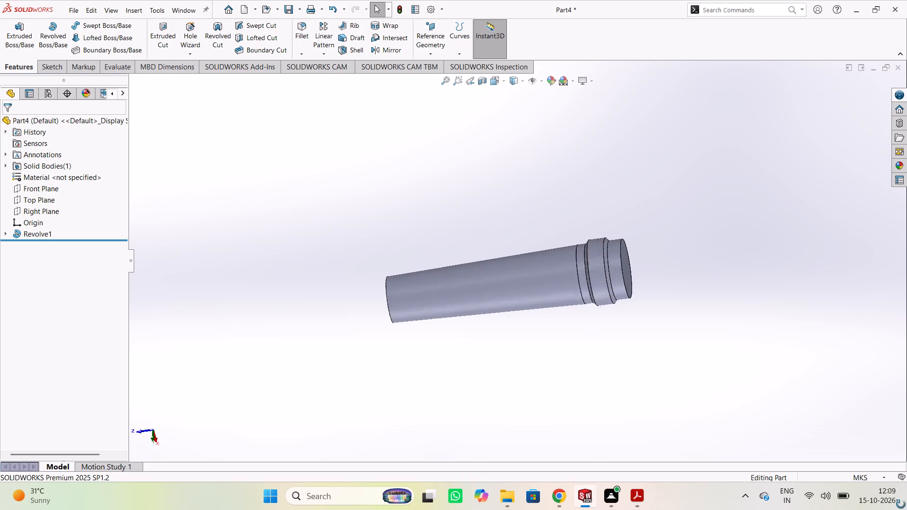
middle_click_drag(901, 504, 833, 509)
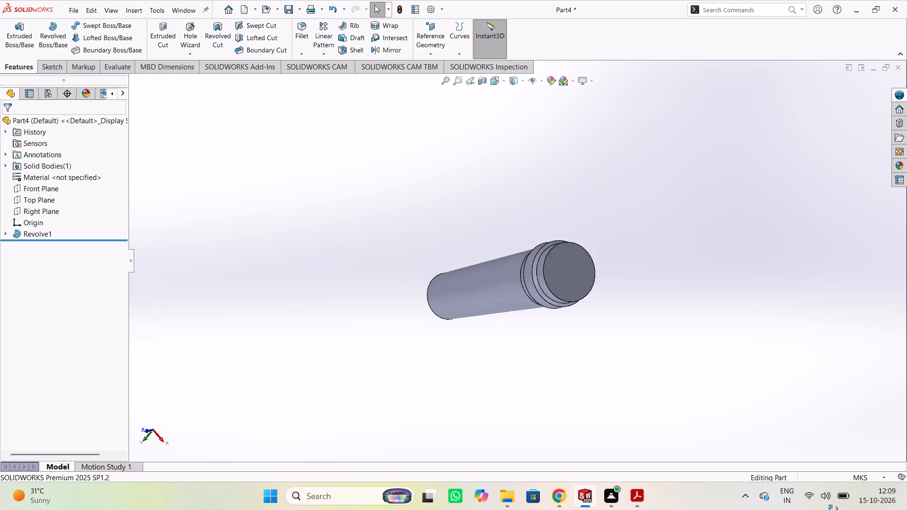
middle_click_drag(833, 509, 825, 502)
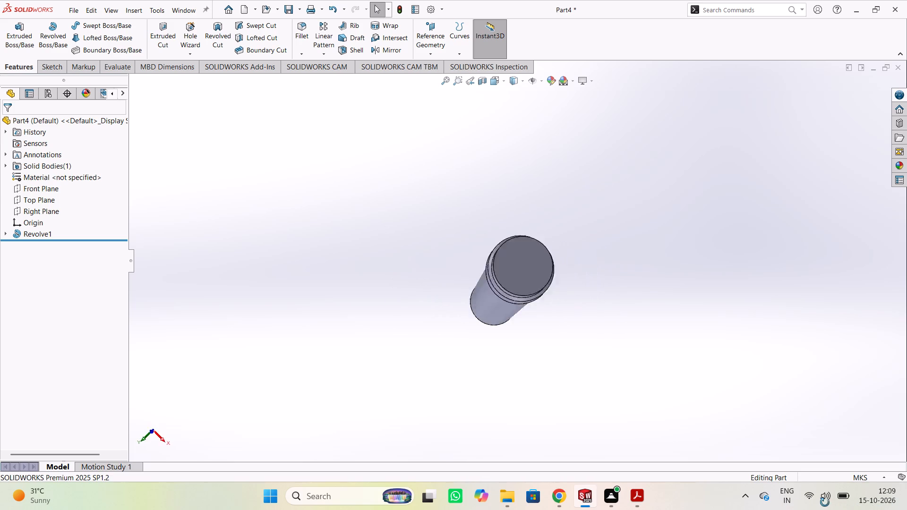
middle_click_drag(825, 502, 891, 501)
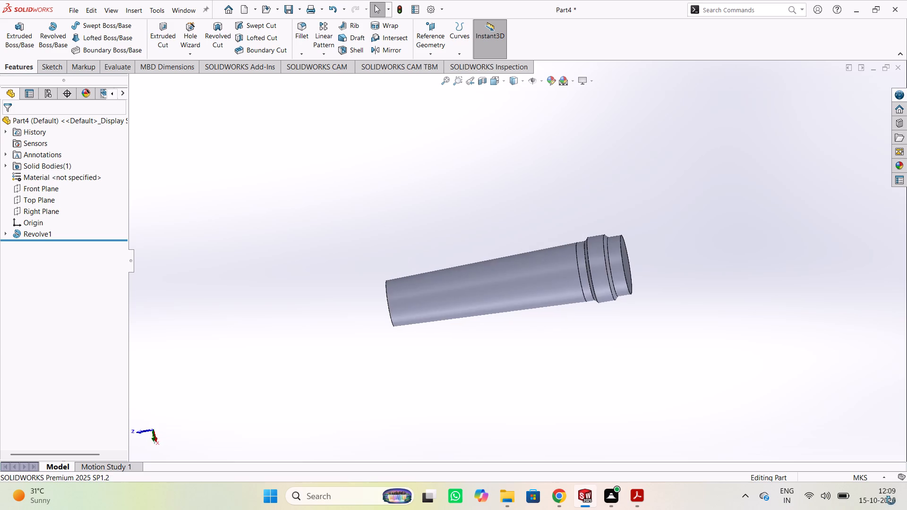
middle_click_drag(891, 501, 777, 503)
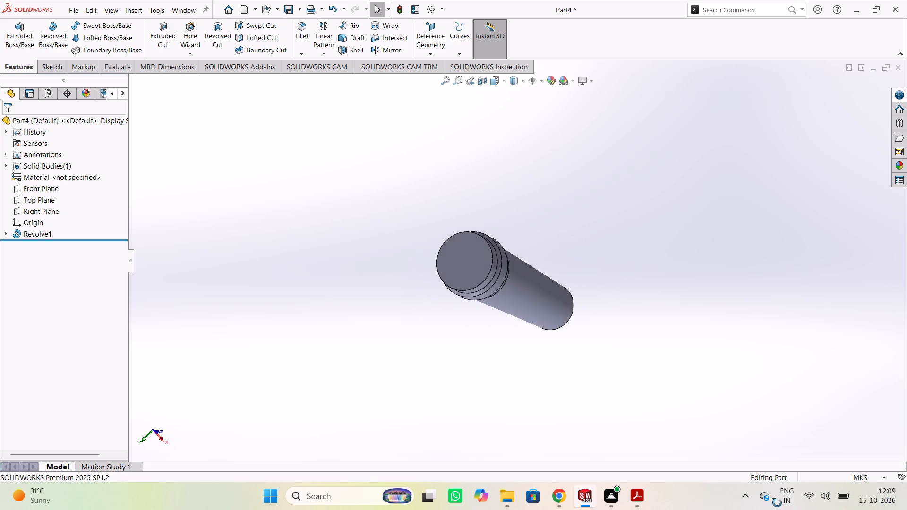
middle_click_drag(777, 503, 906, 505)
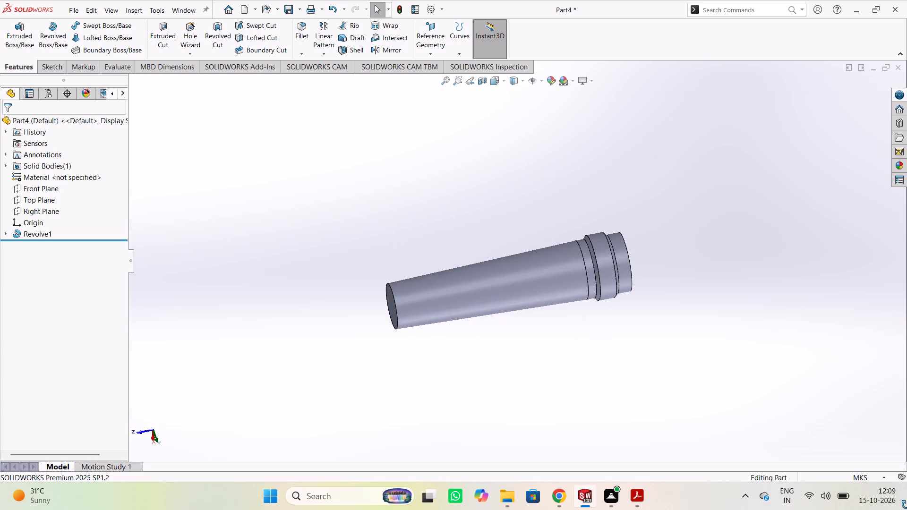
middle_click_drag(906, 505, 828, 499)
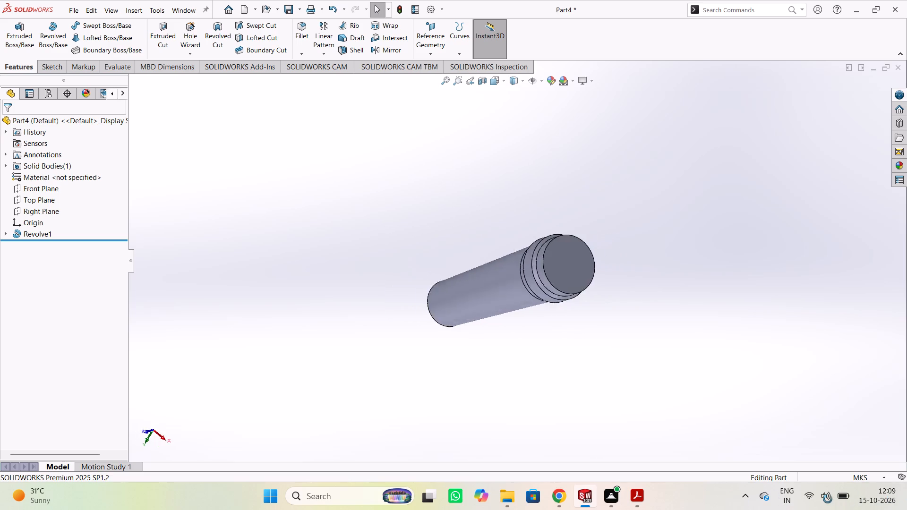
middle_click_drag(828, 499, 699, 323)
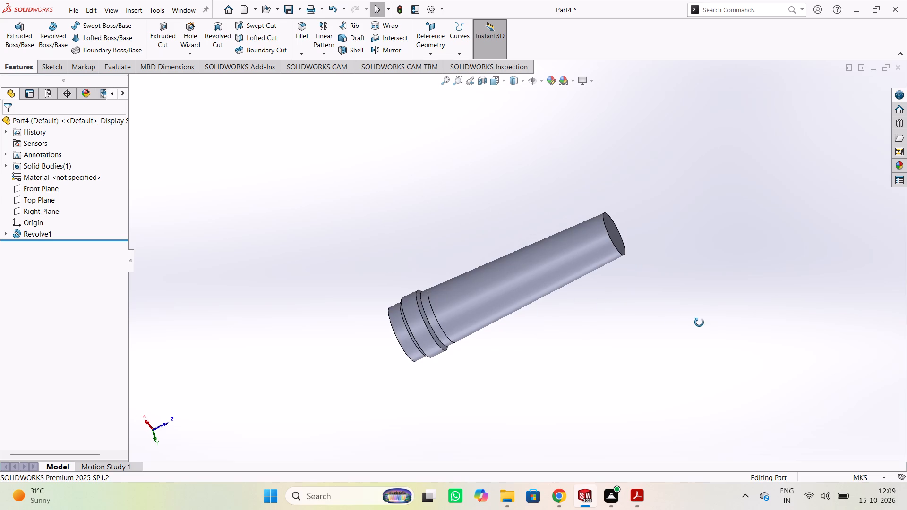
middle_click_drag(699, 323, 536, 328)
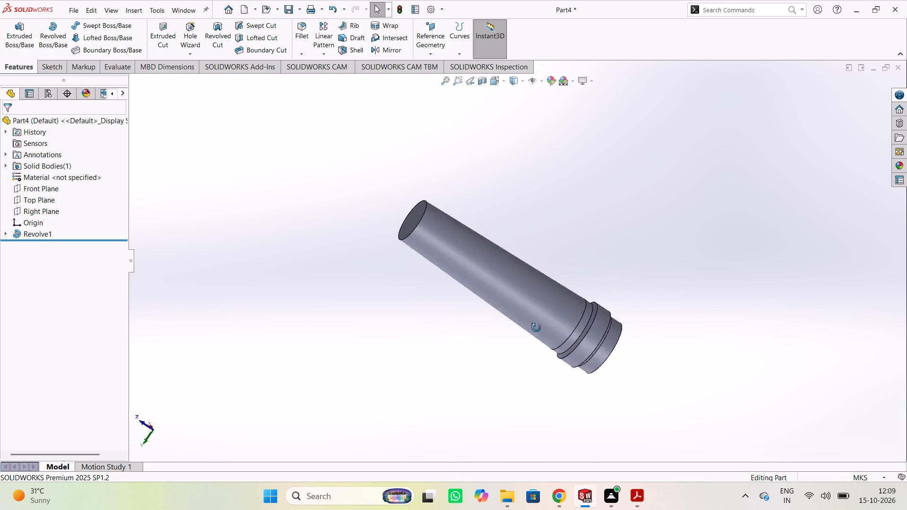
middle_click_drag(536, 328, 440, 294)
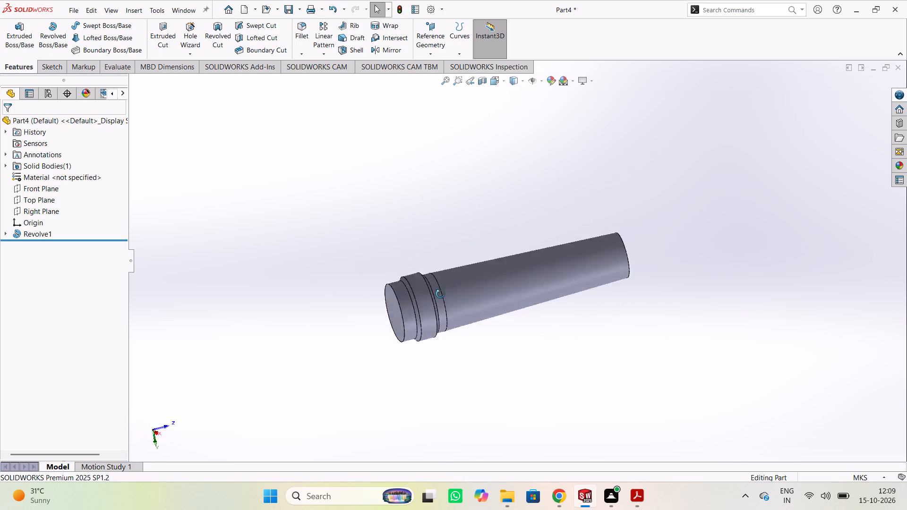
Examine the revolved solid from all around, covering the tapered body, the raised shoulder and both end faces.
middle_click_drag(440, 294, 686, 325)
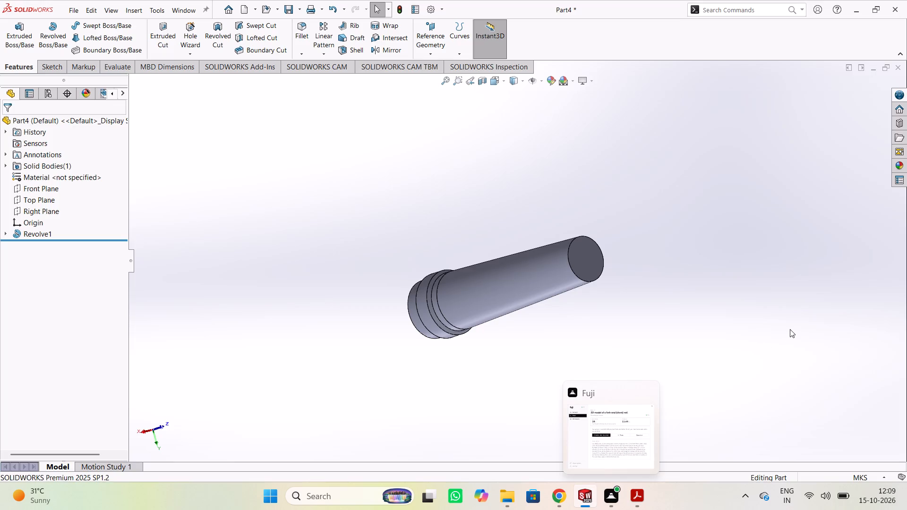
middle_click_drag(778, 302, 620, 288)
scroll(778, 302, "up", 1)
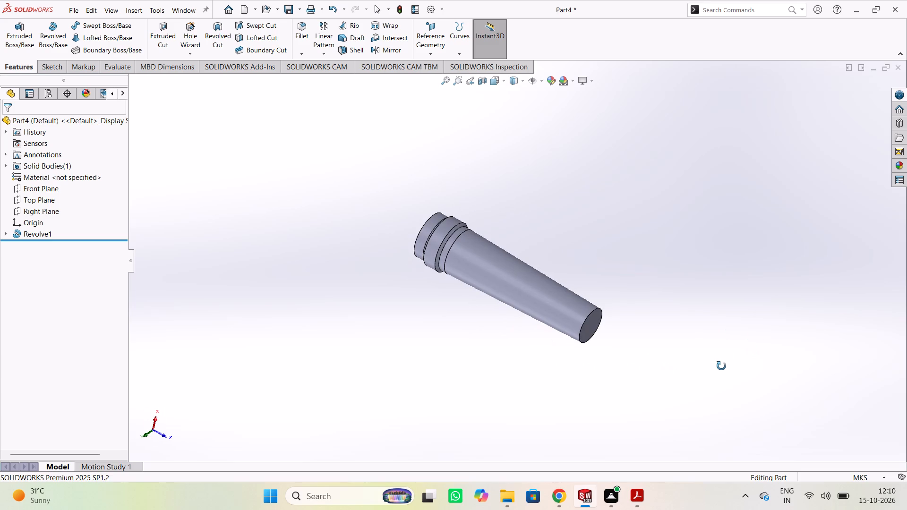
middle_click_drag(721, 366, 796, 367)
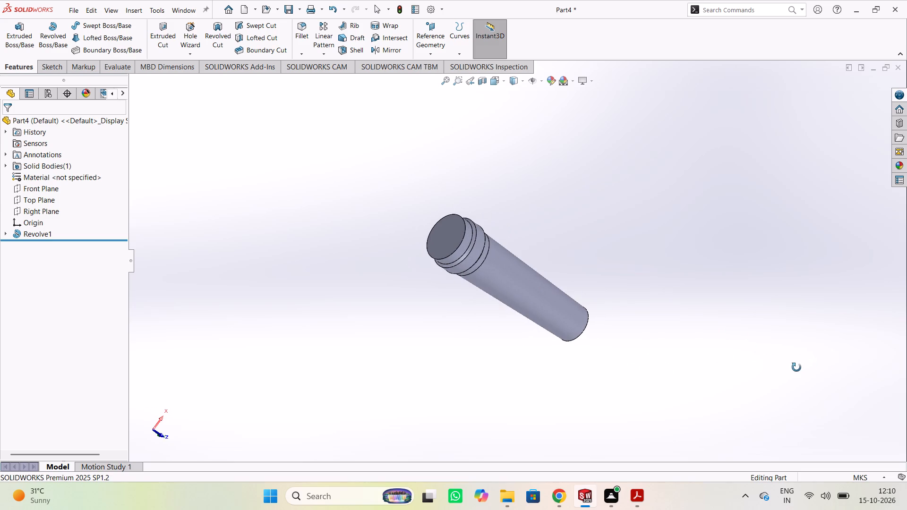
middle_click_drag(796, 367, 890, 369)
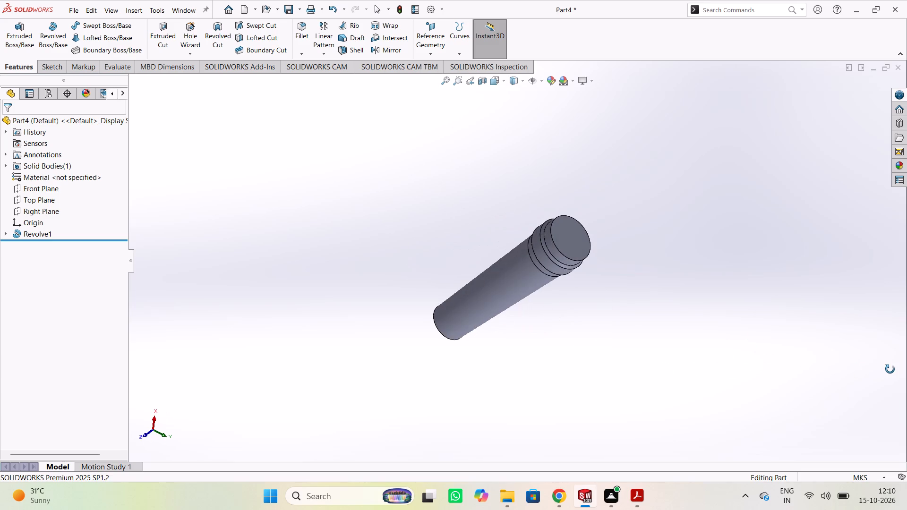
middle_click_drag(890, 369, 811, 372)
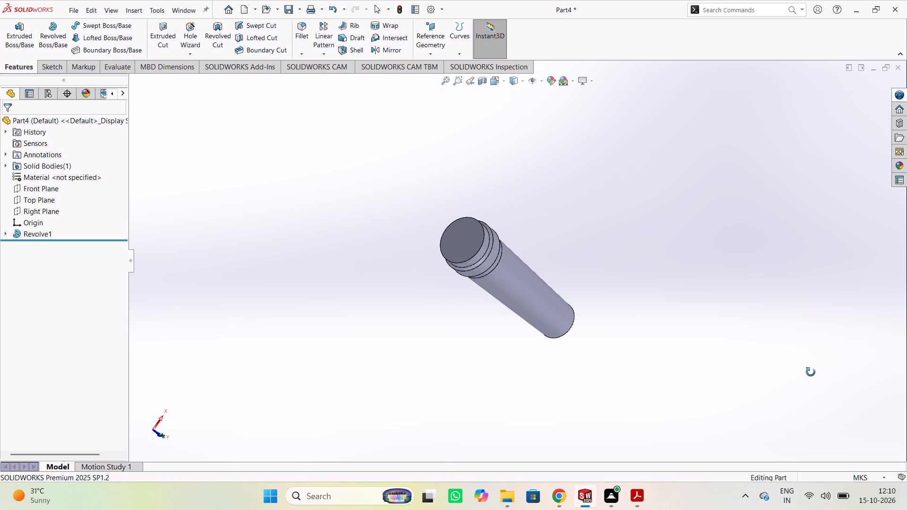
middle_click_drag(811, 372, 878, 381)
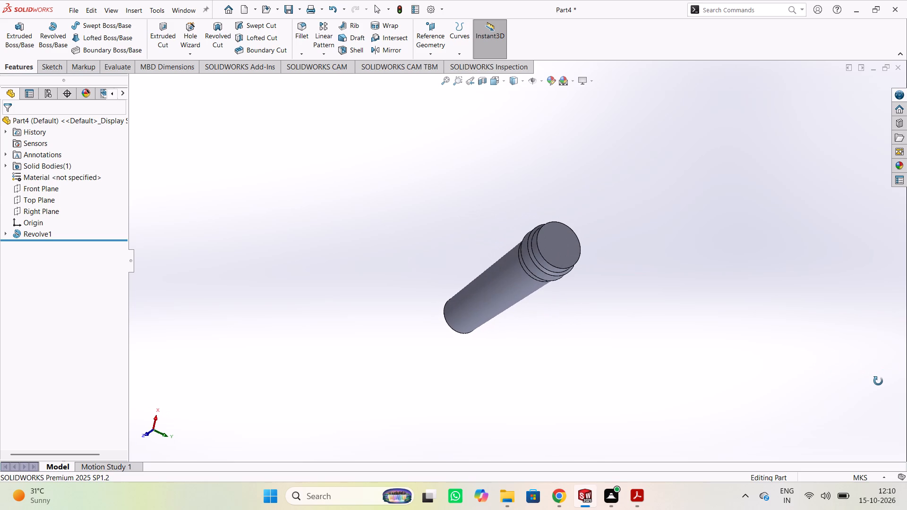
middle_click_drag(878, 381, 764, 390)
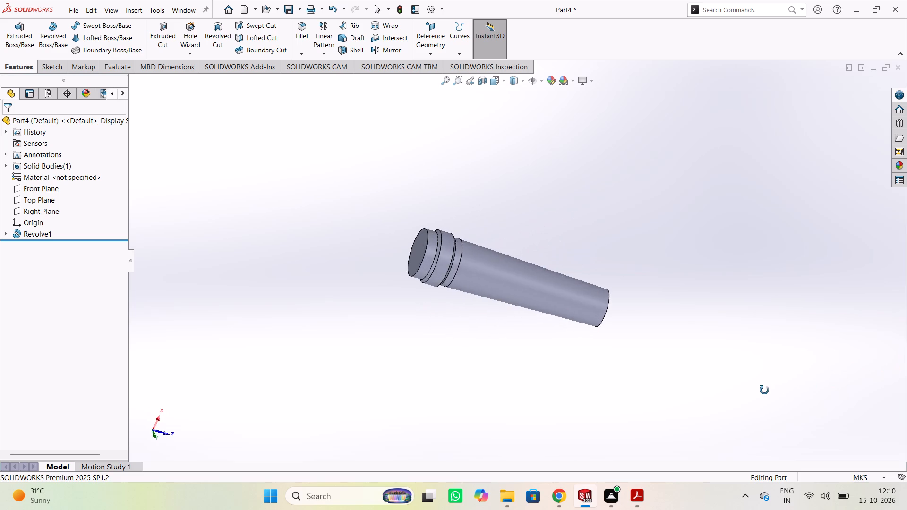
middle_click_drag(764, 390, 889, 394)
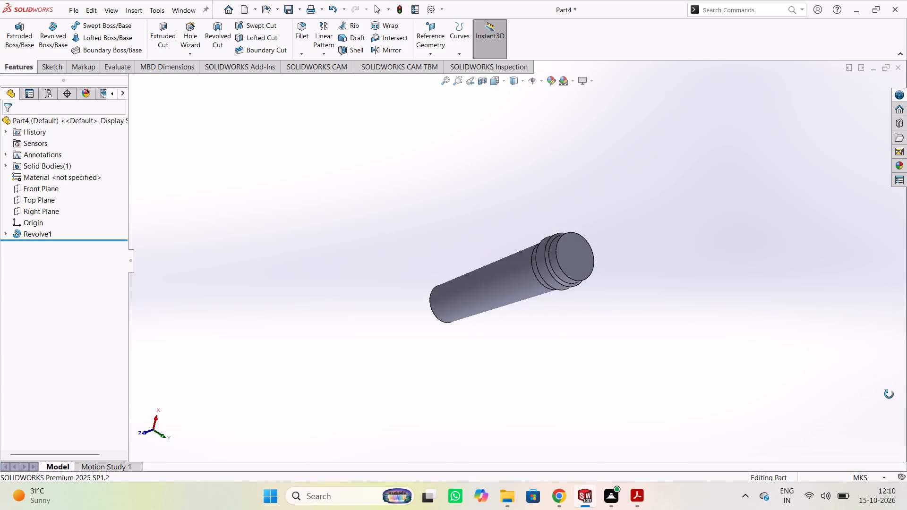
middle_click_drag(889, 394, 873, 394)
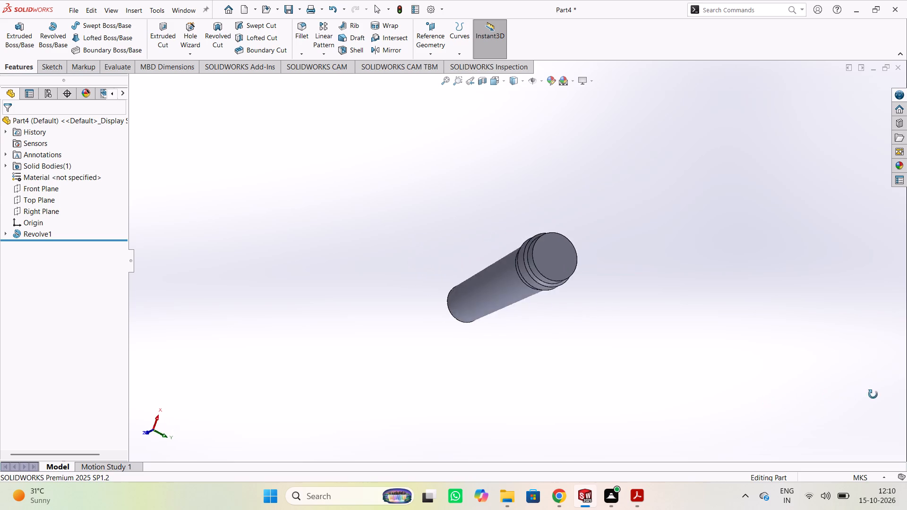
middle_click_drag(873, 394, 812, 388)
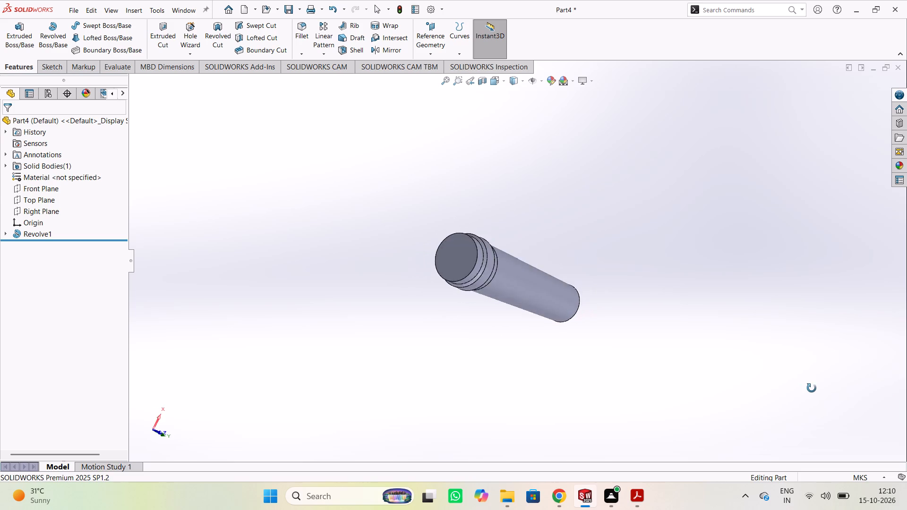
middle_click_drag(812, 388, 676, 357)
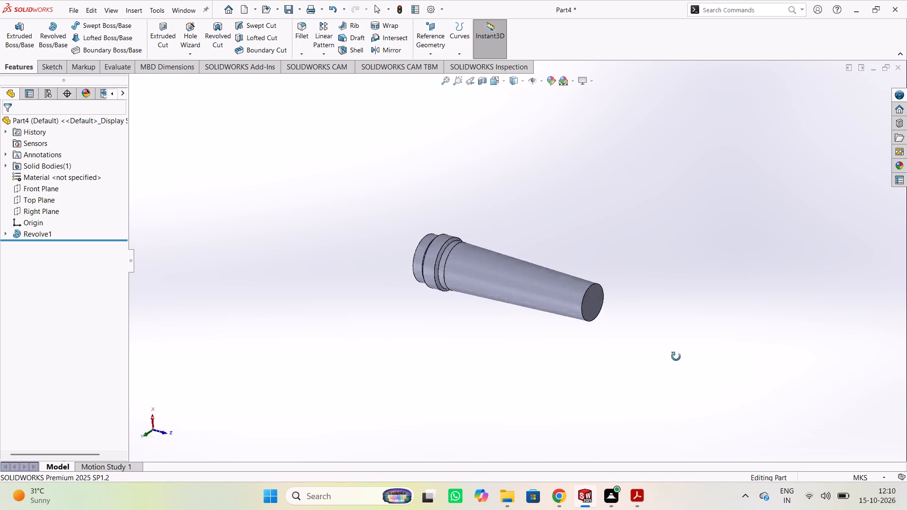
middle_click_drag(676, 357, 709, 343)
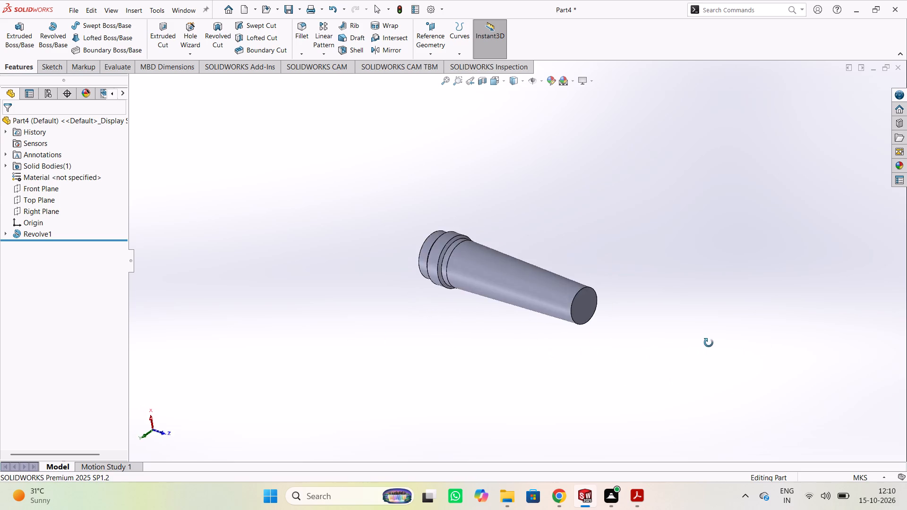
middle_click_drag(709, 343, 531, 348)
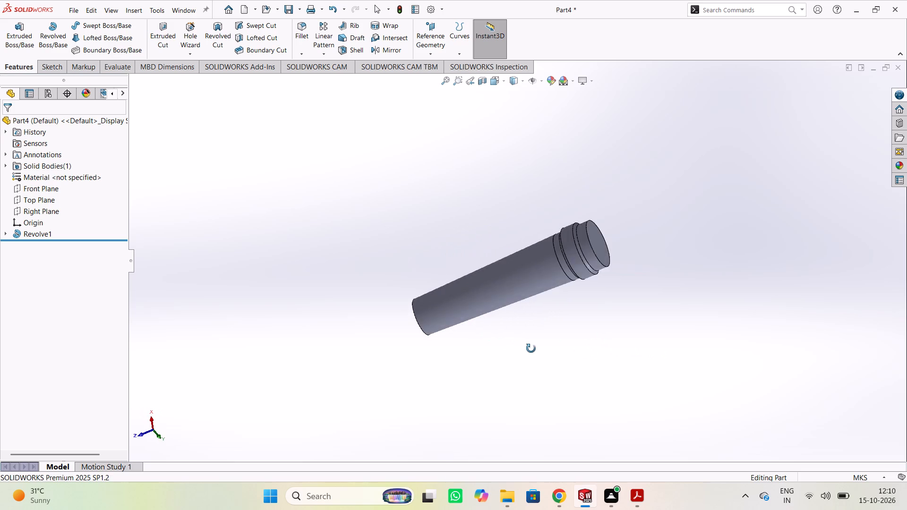
middle_click_drag(531, 348, 710, 359)
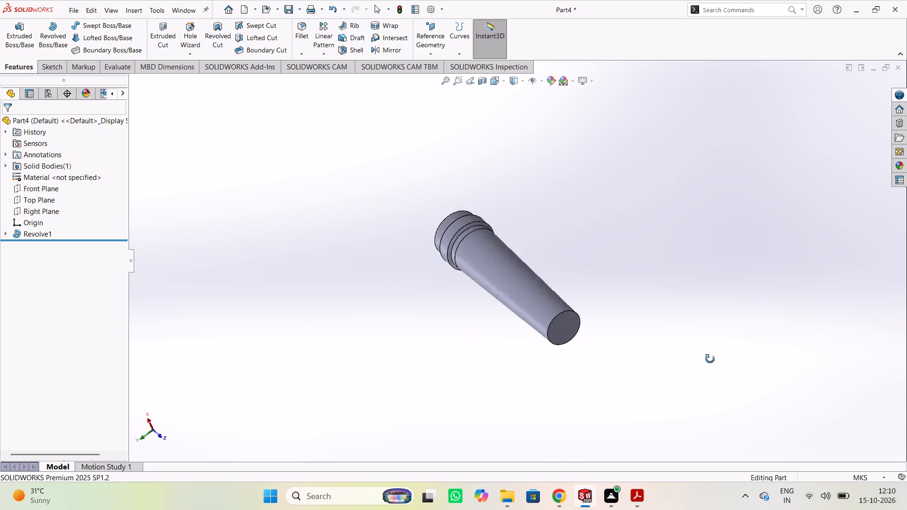
middle_click_drag(710, 359, 633, 365)
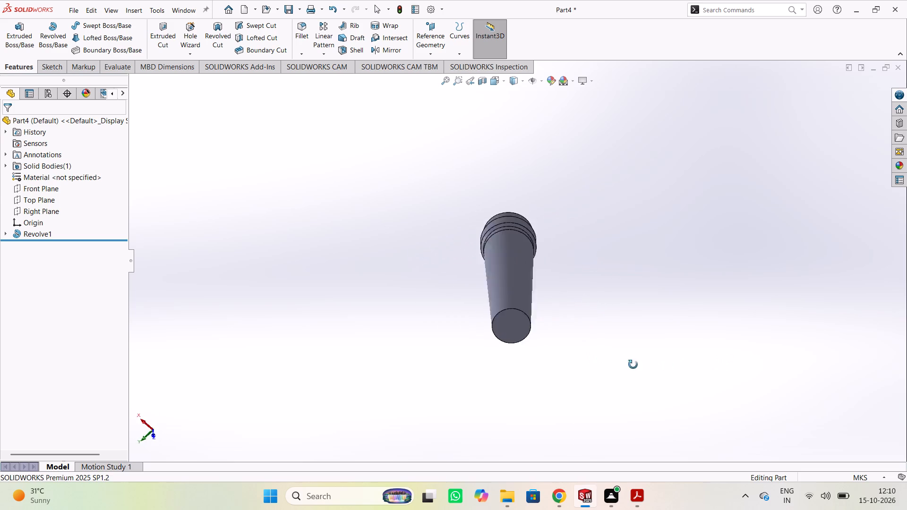
middle_click_drag(633, 365, 709, 383)
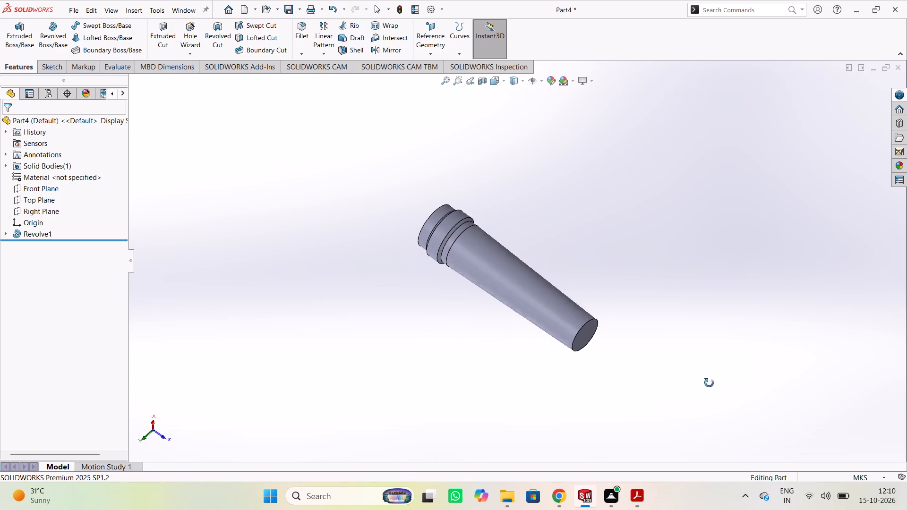
middle_click_drag(709, 383, 622, 369)
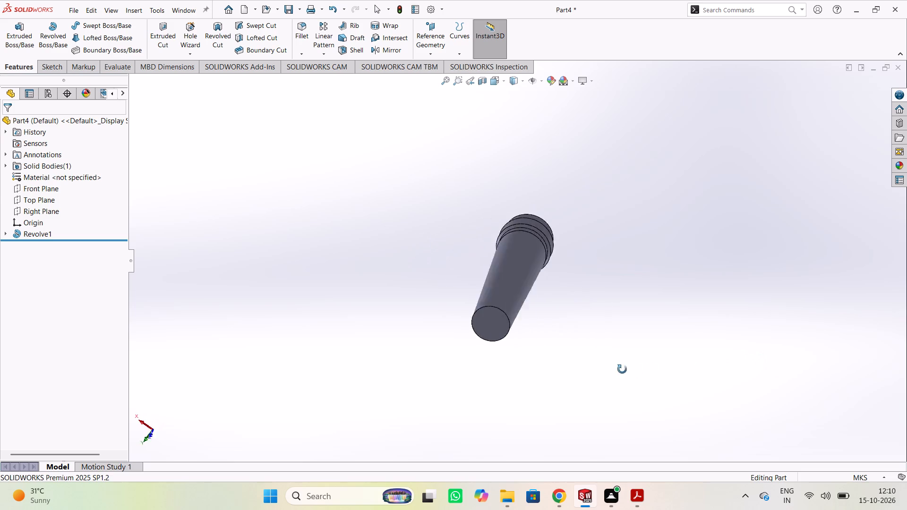
middle_click_drag(622, 369, 745, 372)
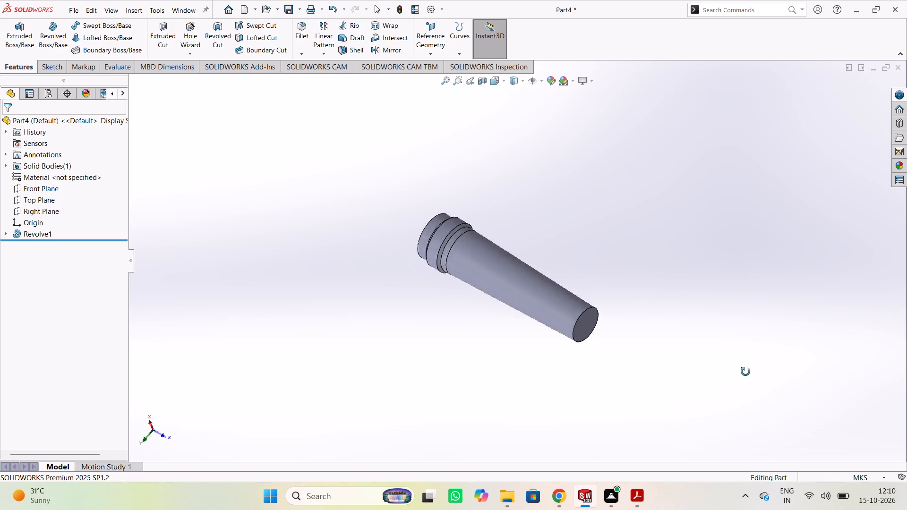
middle_click_drag(745, 372, 866, 372)
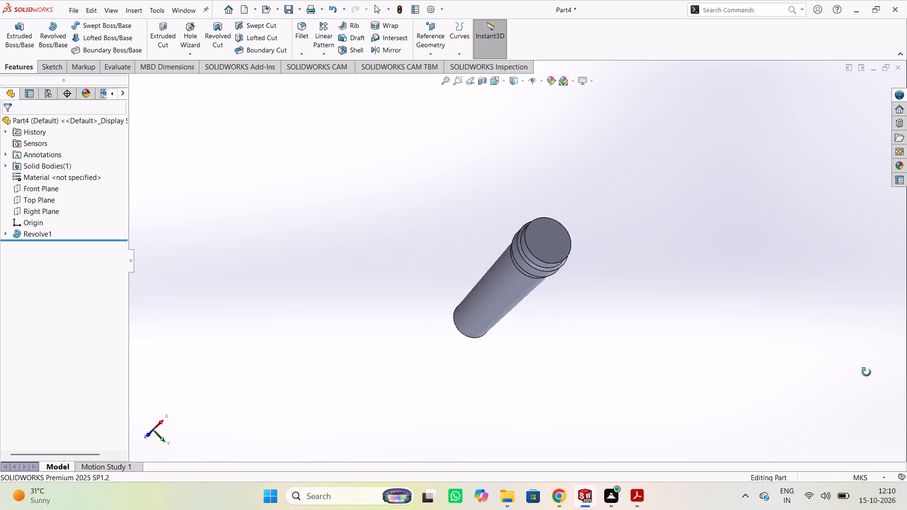
middle_click_drag(866, 372, 664, 331)
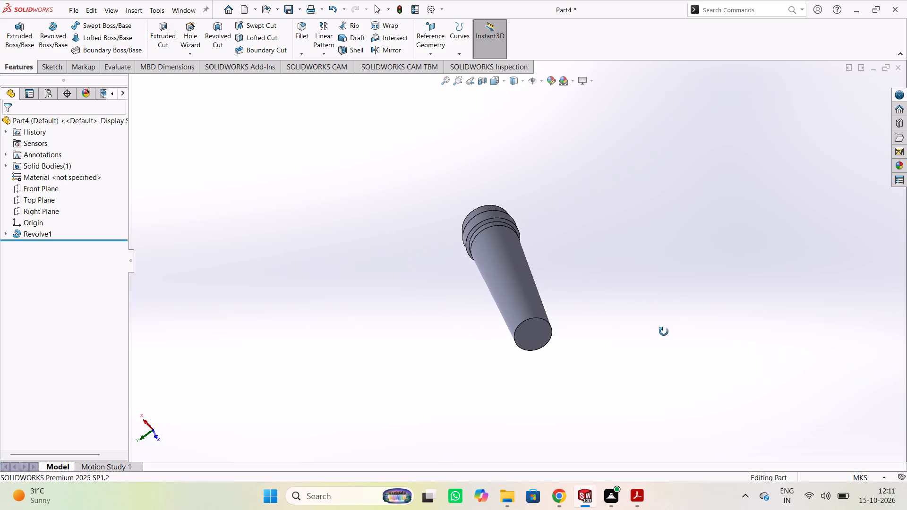
middle_click_drag(664, 331, 670, 348)
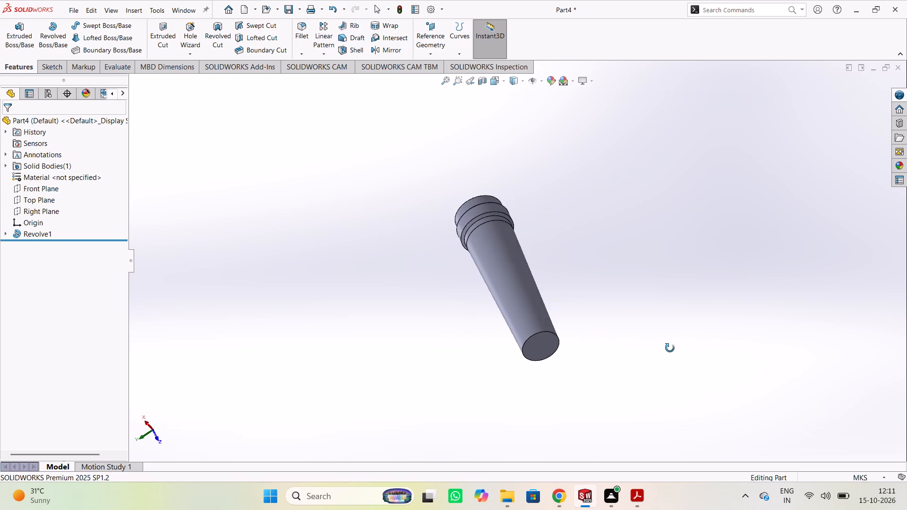
middle_click_drag(670, 348, 631, 357)
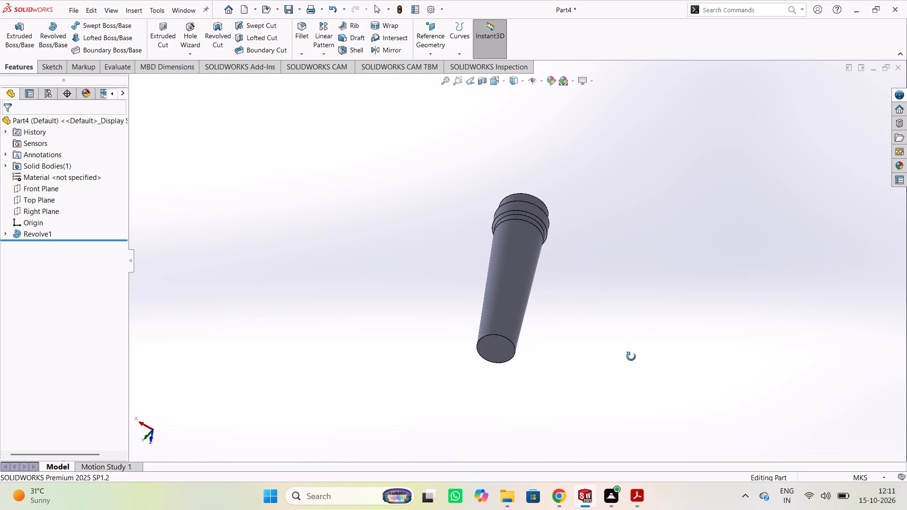
middle_click_drag(631, 357, 553, 350)
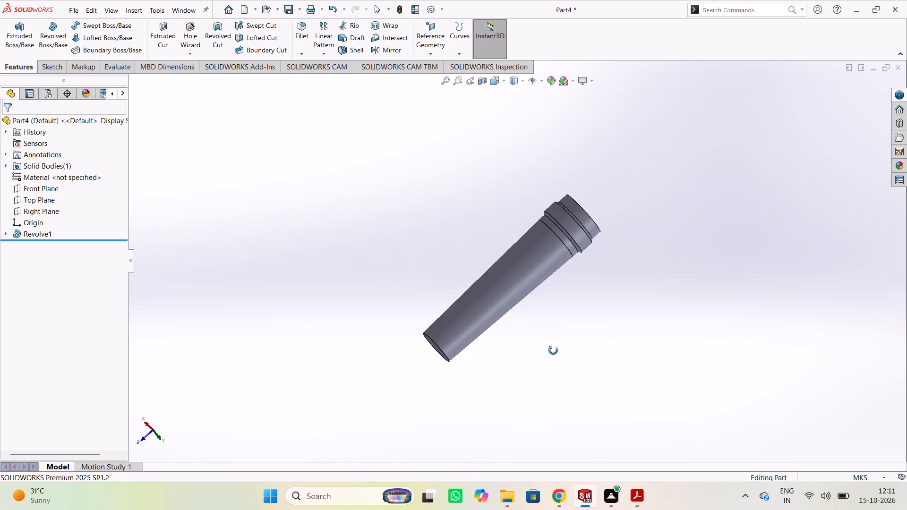
middle_click_drag(553, 350, 838, 383)
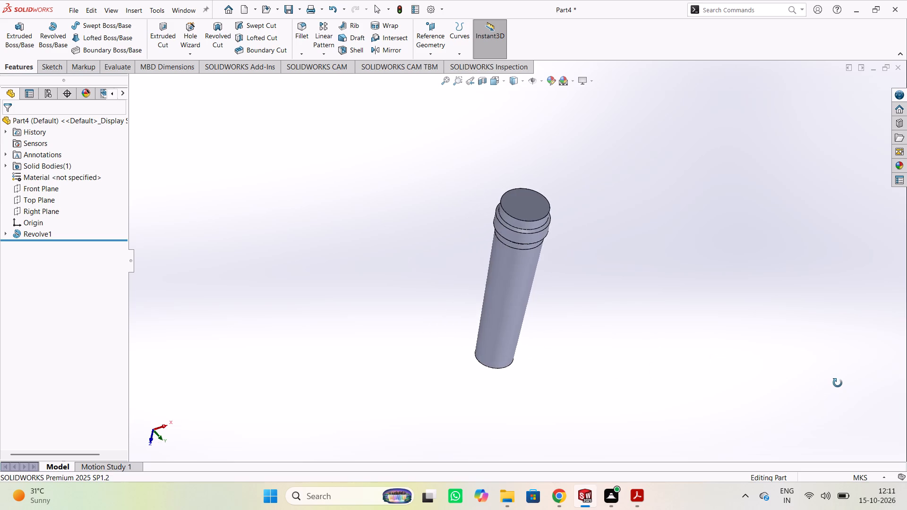
middle_click_drag(838, 383, 736, 390)
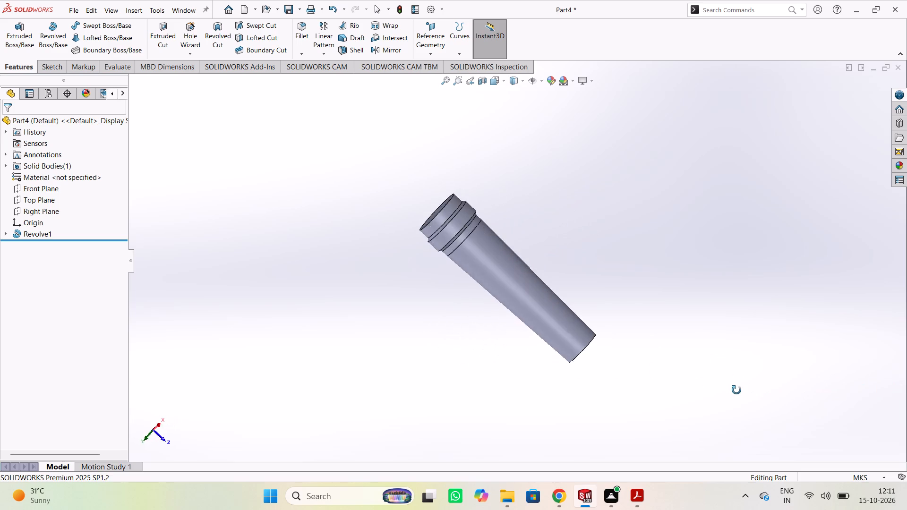
middle_click_drag(736, 390, 763, 391)
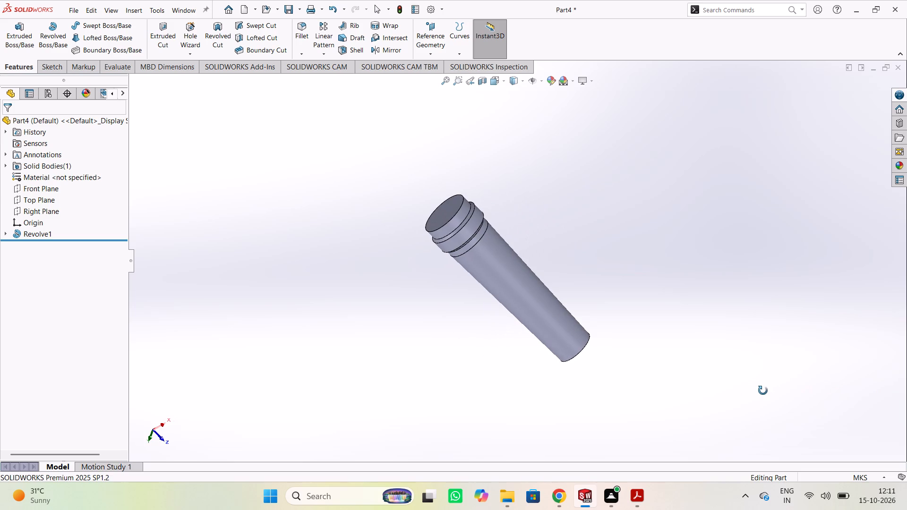
On the flat end face beside the raised shoulder, sketch a circle centred on the origin with a 12.5 m radius.
middle_click_drag(763, 391, 836, 399)
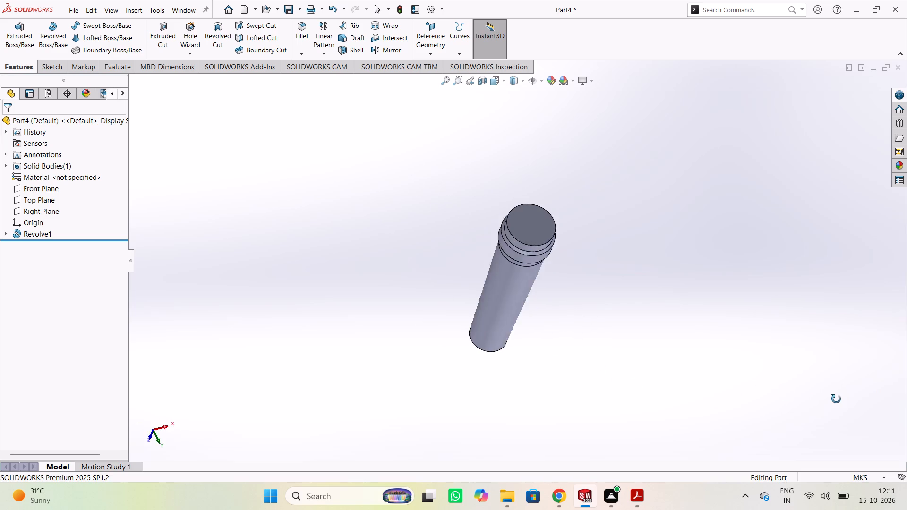
middle_click_drag(836, 399, 831, 402)
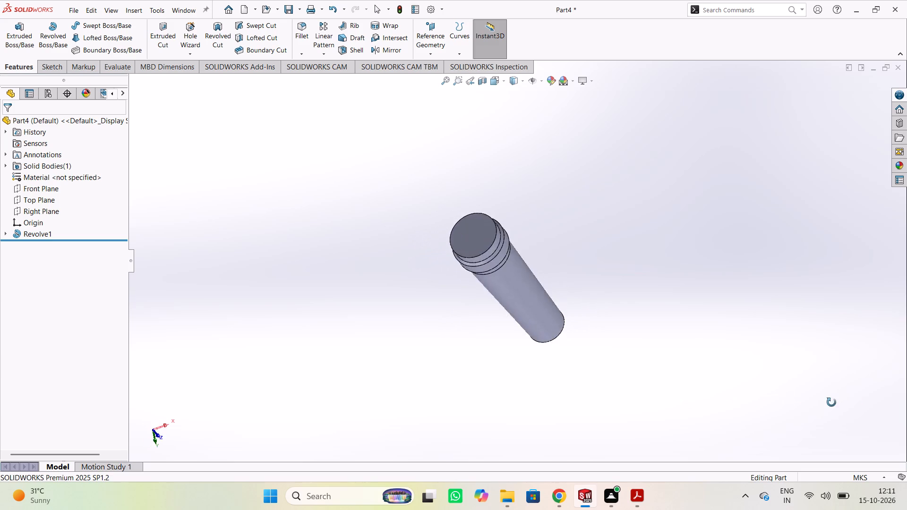
middle_click_drag(831, 402, 806, 400)
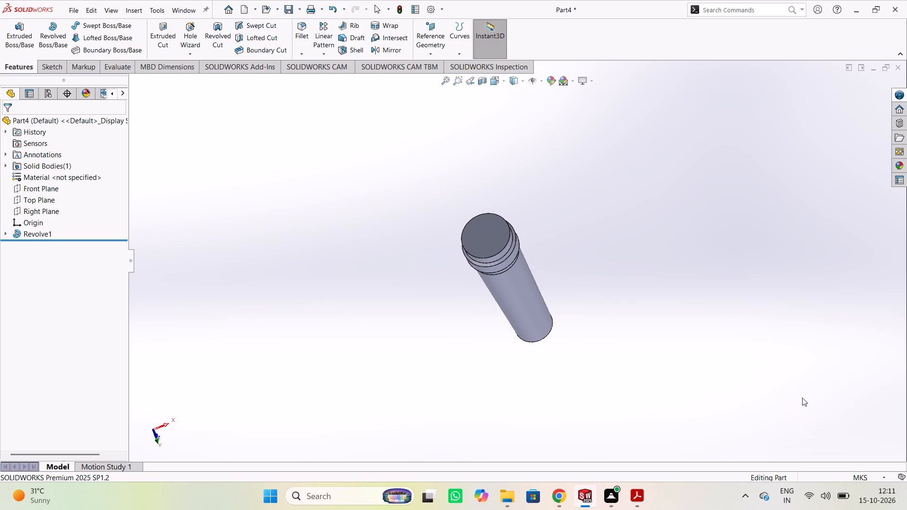
left_click(484, 224)
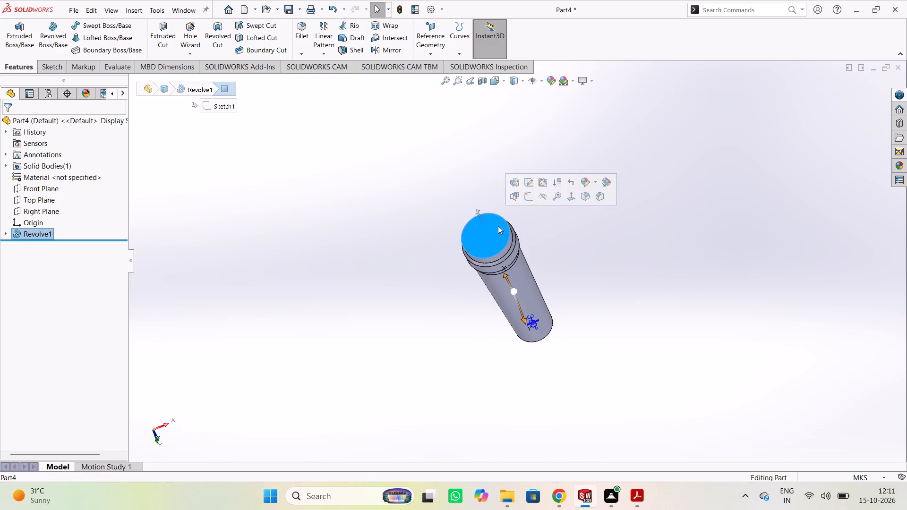
left_click(529, 203)
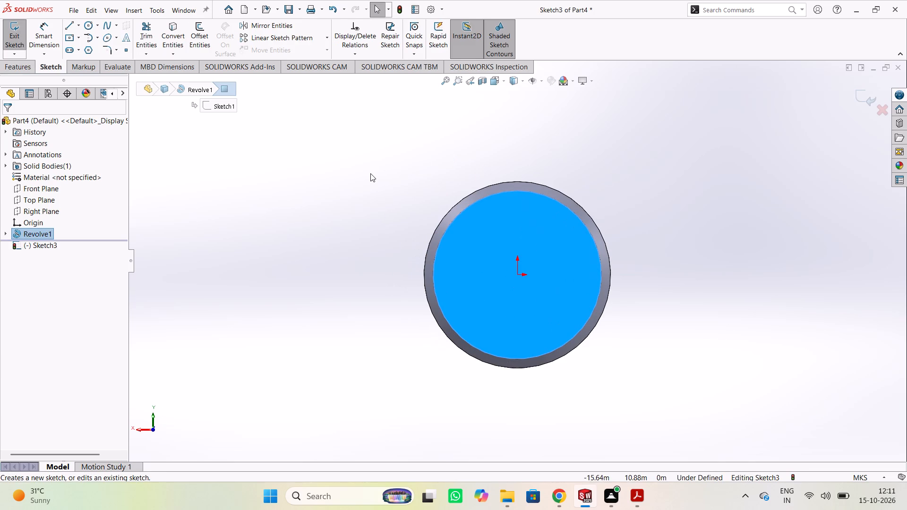
left_click(370, 173)
left_click(89, 27)
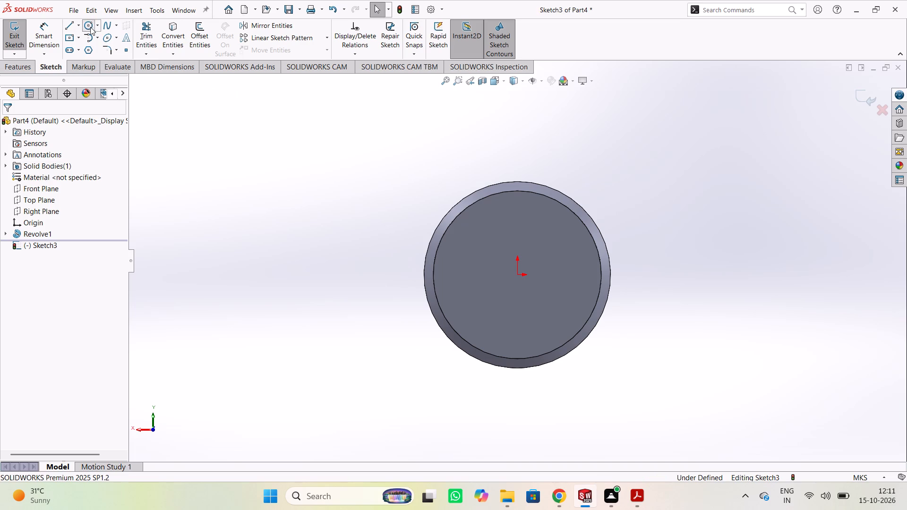
left_click(516, 273)
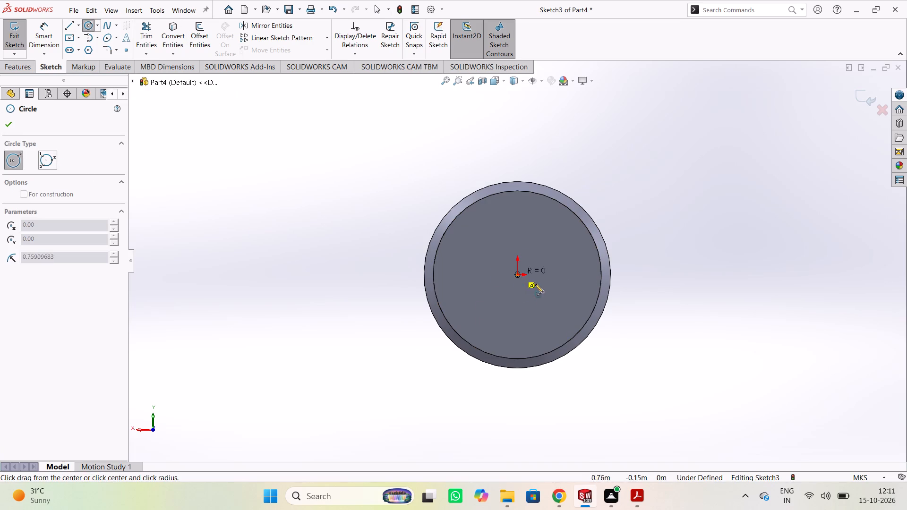
left_click(643, 341)
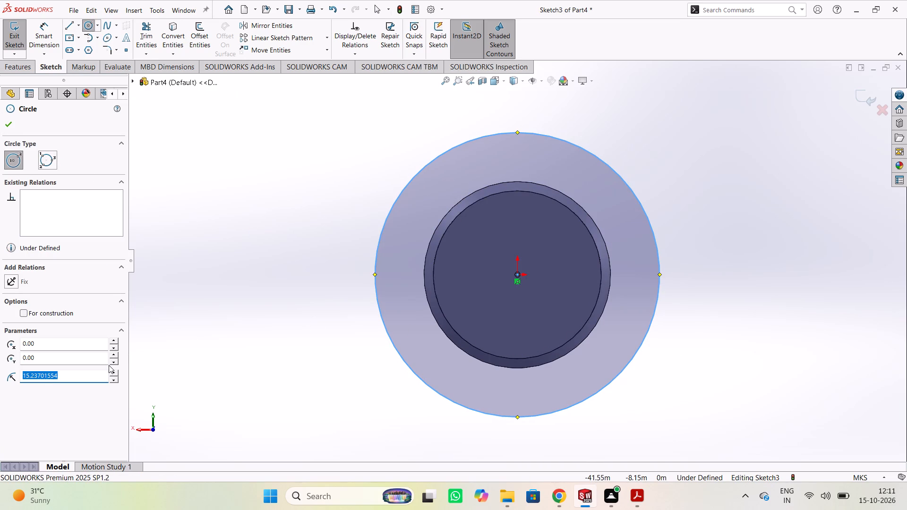
type("12.5")
key("Return")
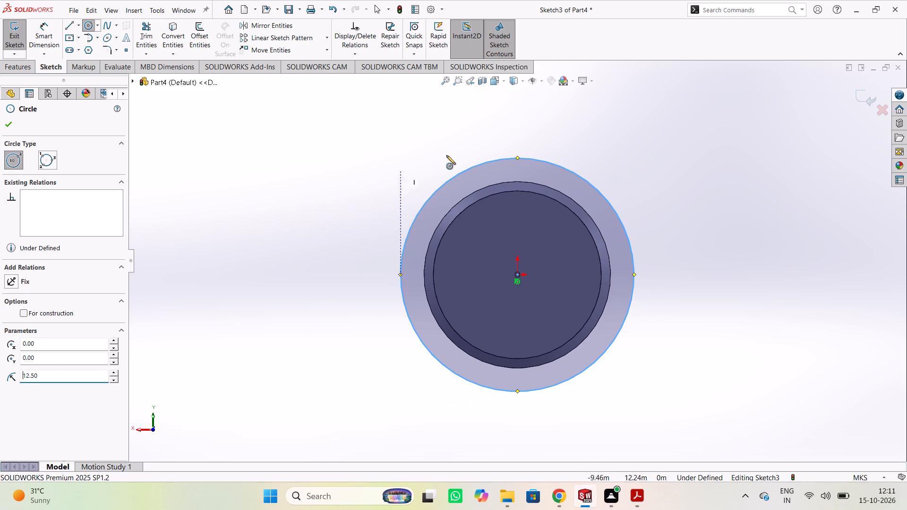
Dimension the circle on the end face with a 25 m diameter.
key("Escape")
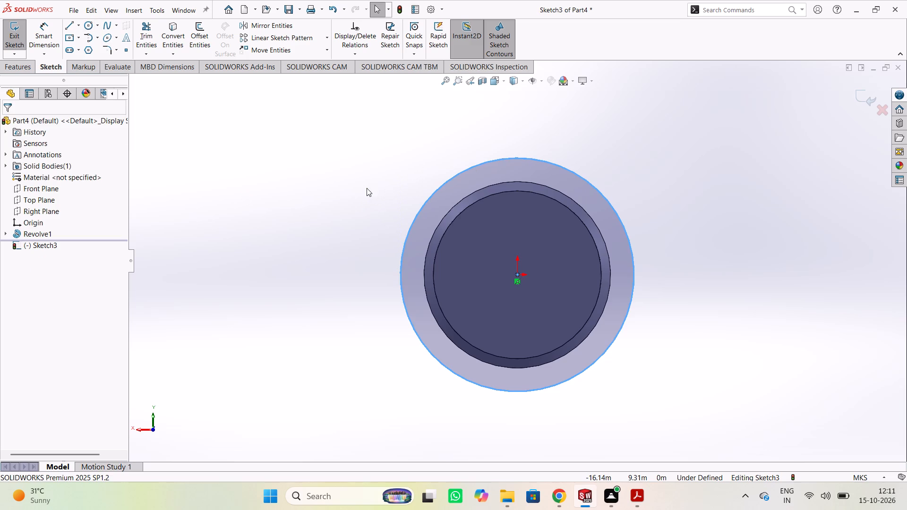
left_click(41, 32)
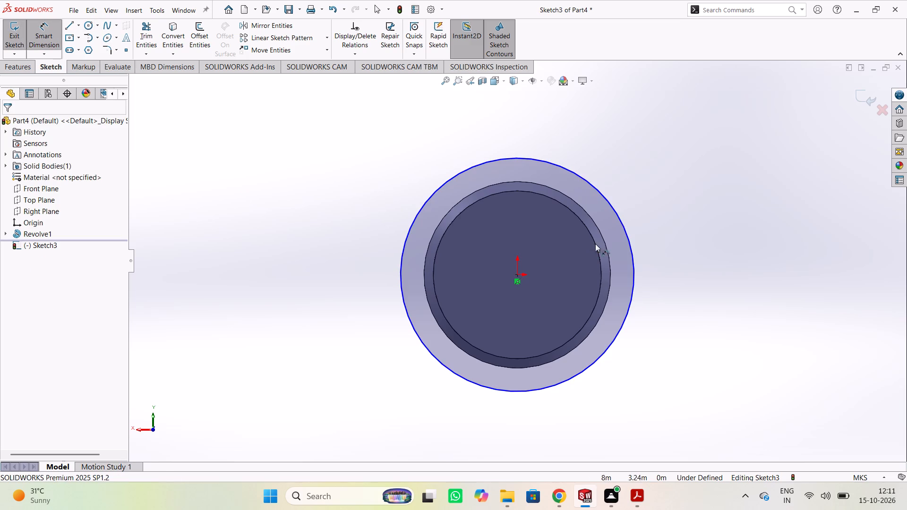
left_click(623, 223)
left_click(672, 192)
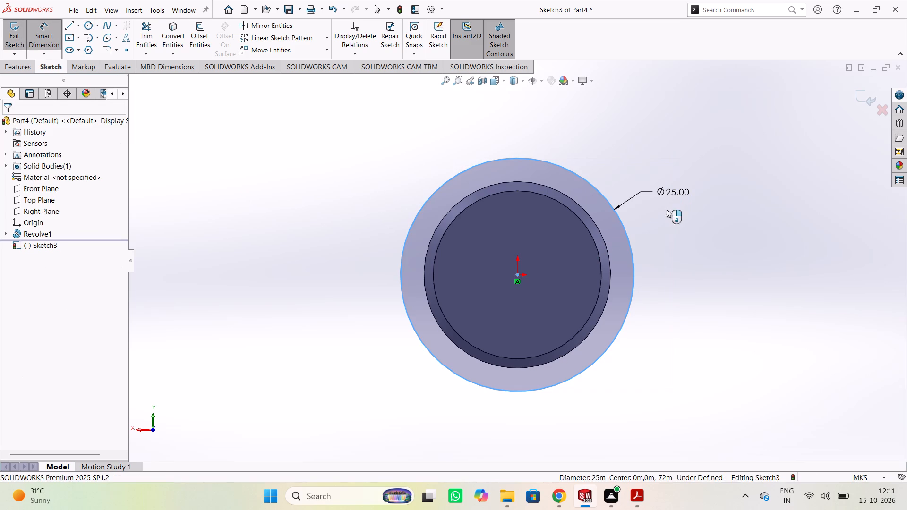
left_click(368, 148)
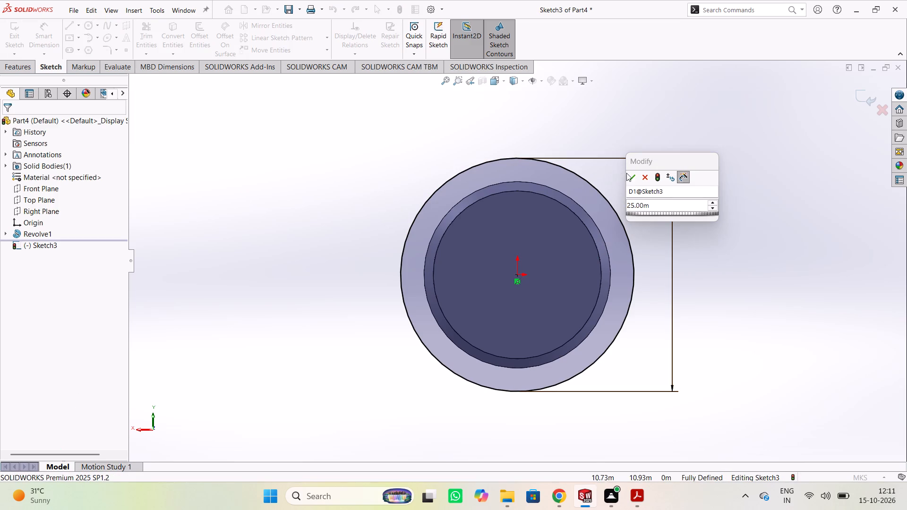
left_click(634, 178)
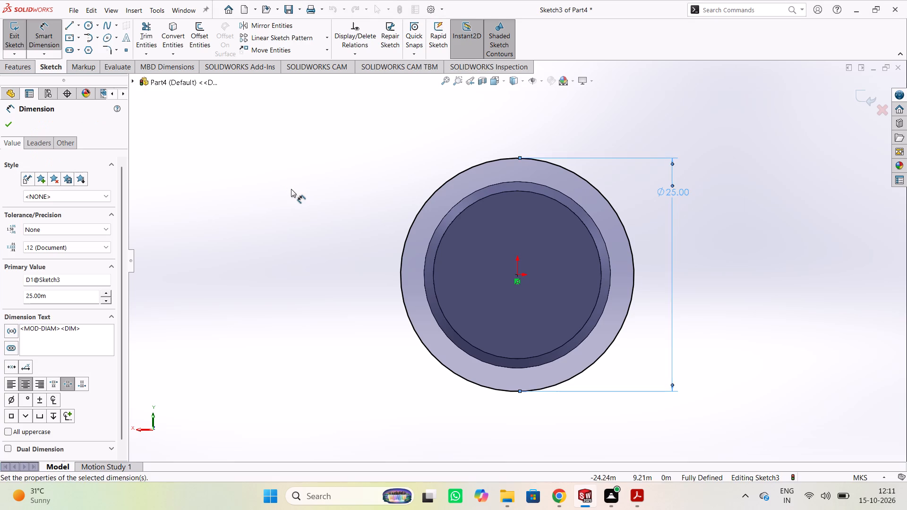
left_click(291, 189)
Start a blind boss extrusion of the 25 m circle from its sketch plane, merged with the revolved body.
middle_click_drag(253, 191, 337, 176)
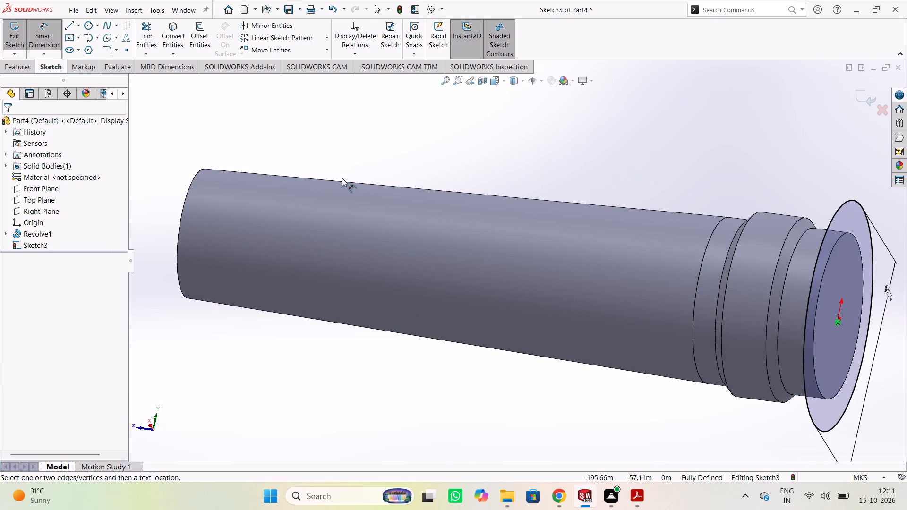
left_click(27, 65)
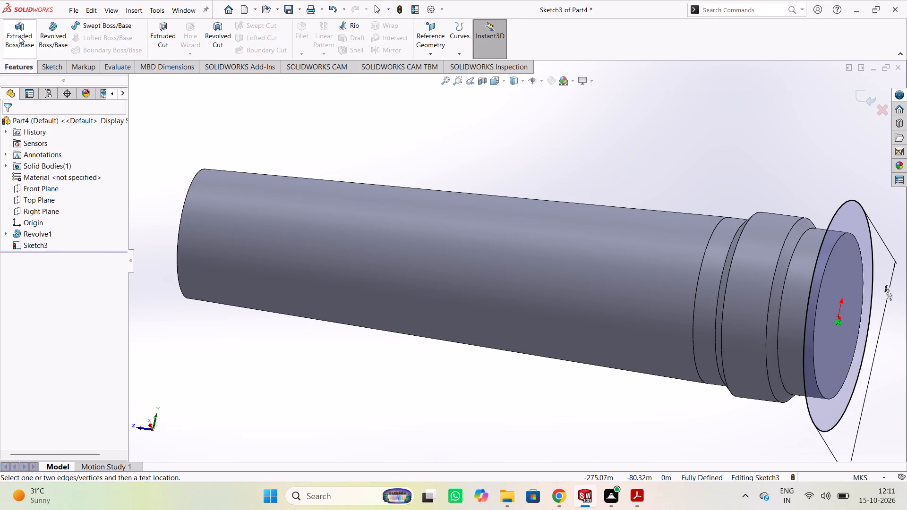
left_click(19, 36)
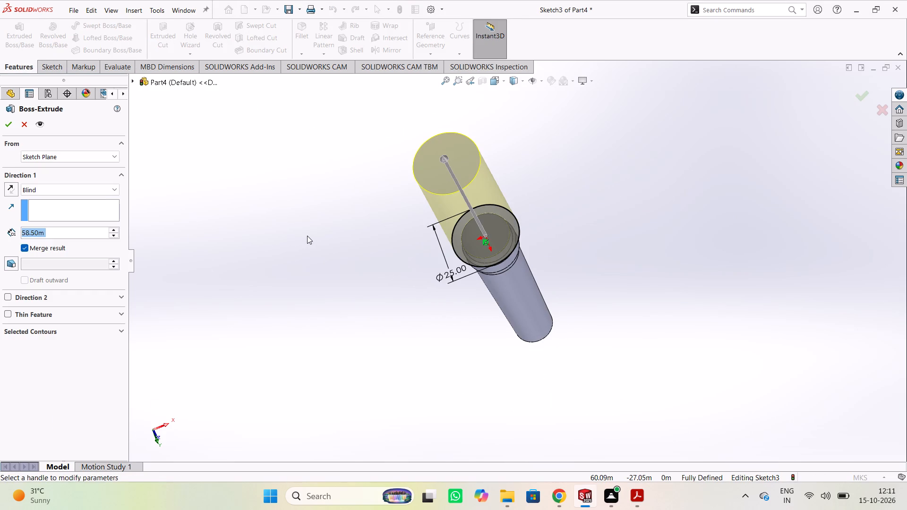
Examine the extrusion preview from all around, checking its direction and length against the raised shoulder and tapered body.
middle_click_drag(305, 236, 428, 339)
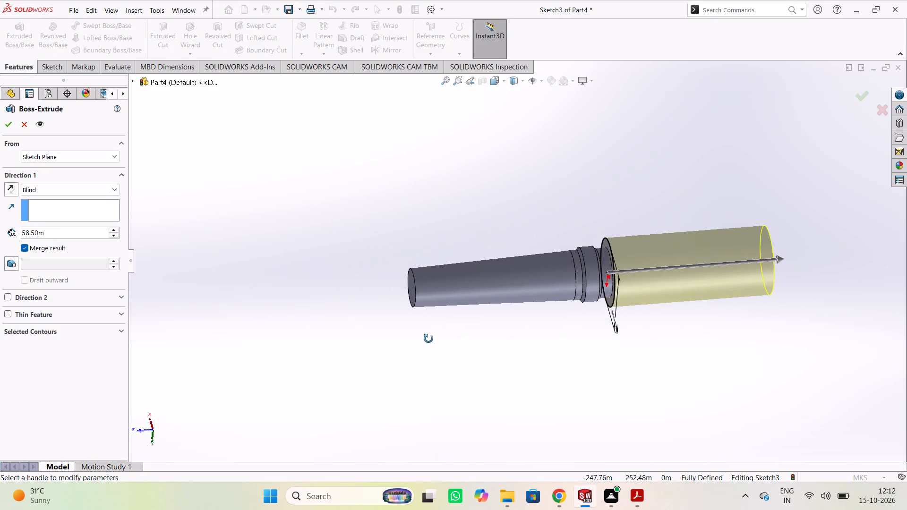
middle_click_drag(428, 339, 405, 323)
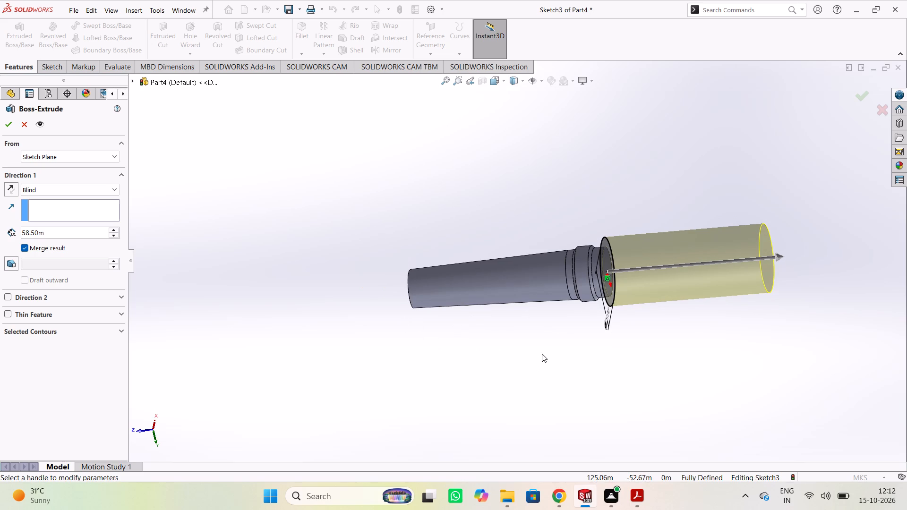
middle_click_drag(641, 365, 678, 383)
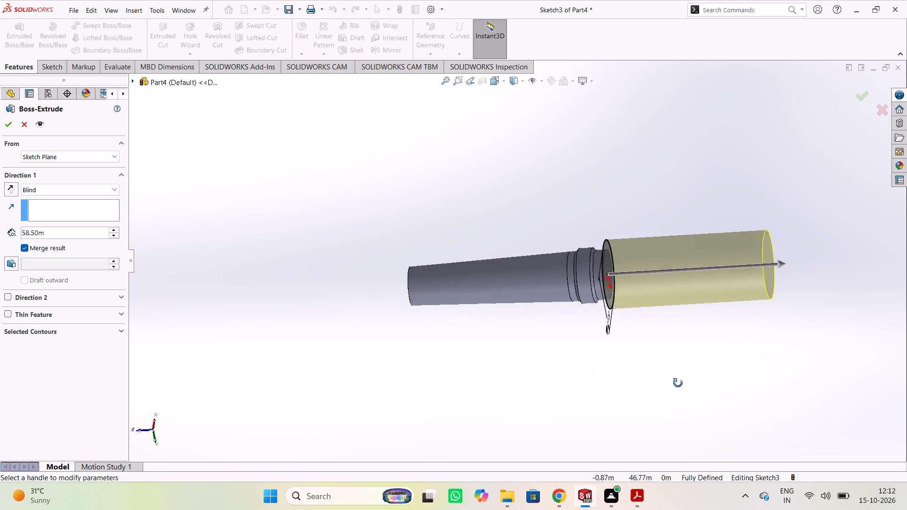
middle_click_drag(678, 383, 759, 389)
middle_click_drag(759, 389, 771, 390)
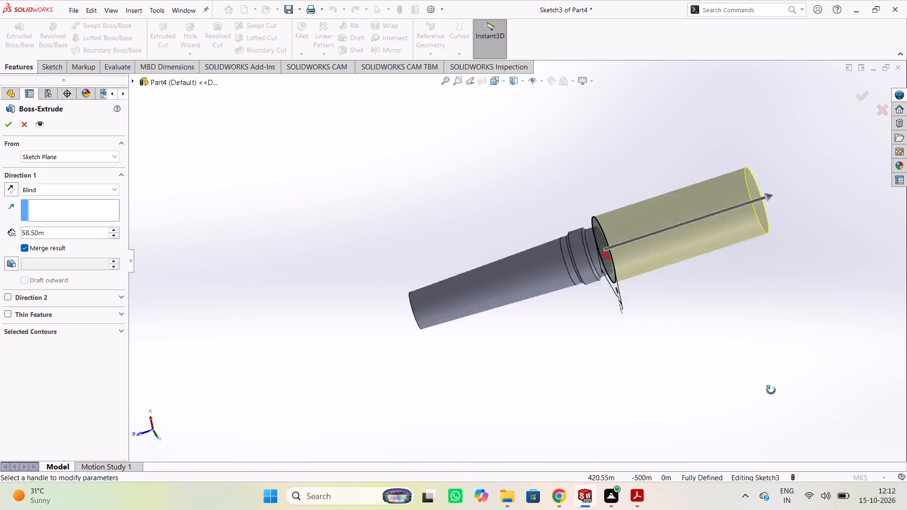
middle_click_drag(771, 390, 787, 430)
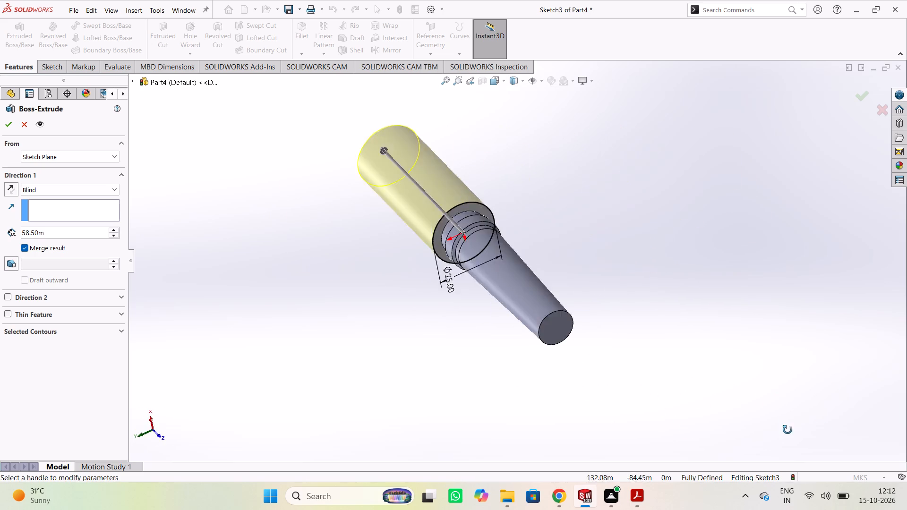
middle_click_drag(787, 430, 772, 436)
middle_click_drag(771, 436, 693, 444)
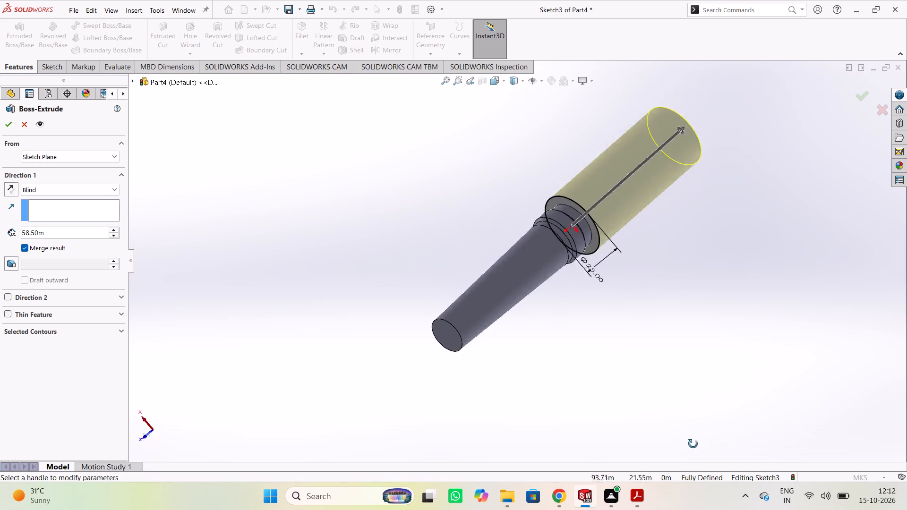
middle_click_drag(693, 444, 782, 443)
middle_click_drag(781, 443, 696, 452)
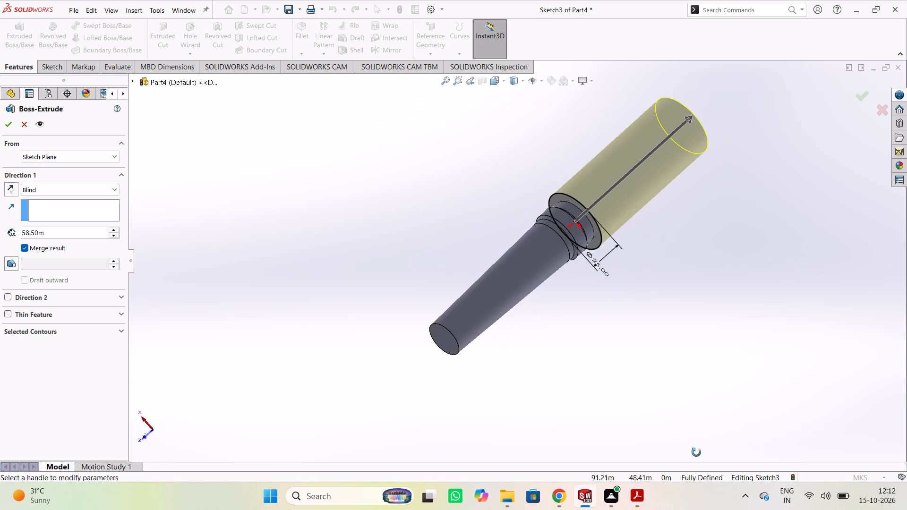
middle_click_drag(696, 452, 783, 448)
middle_click_drag(780, 448, 745, 446)
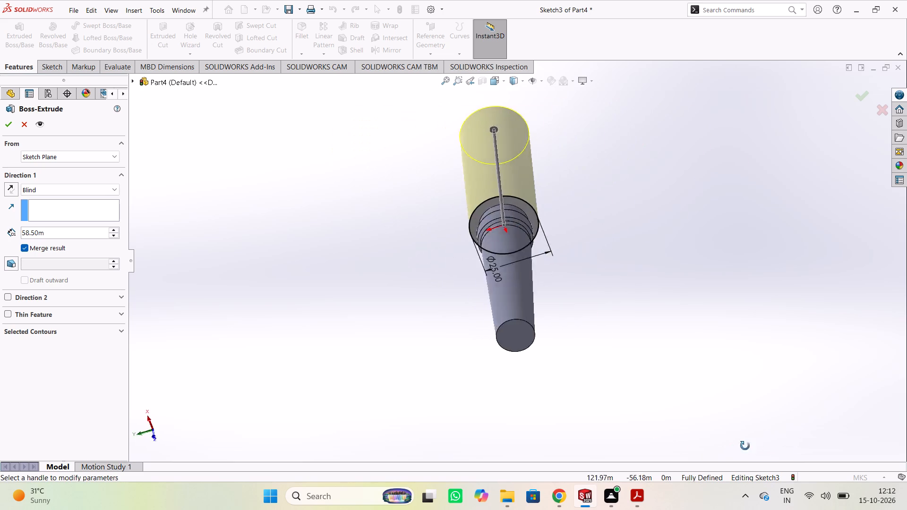
middle_click_drag(745, 446, 772, 451)
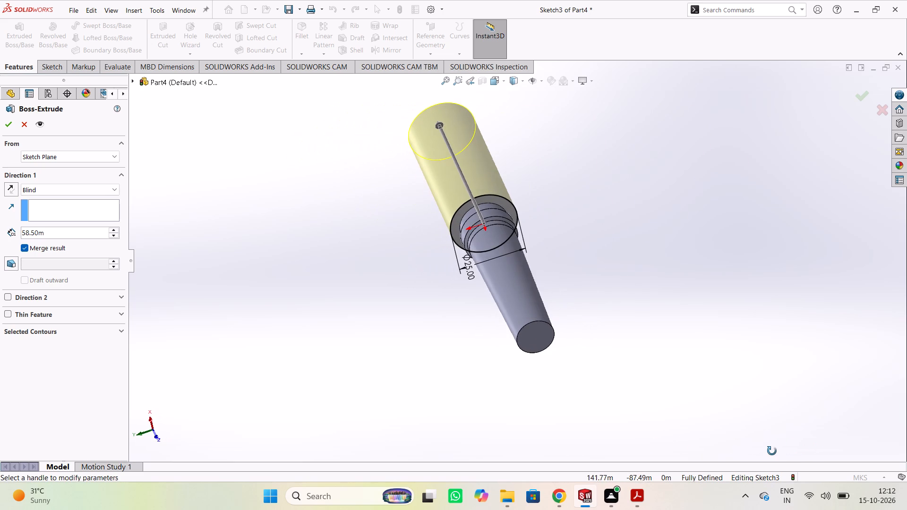
middle_click_drag(772, 451, 708, 460)
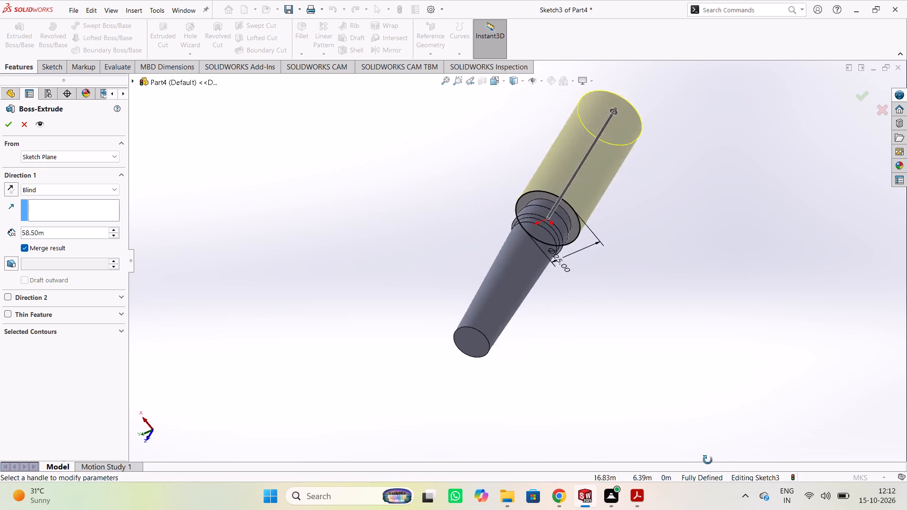
middle_click_drag(708, 460, 808, 473)
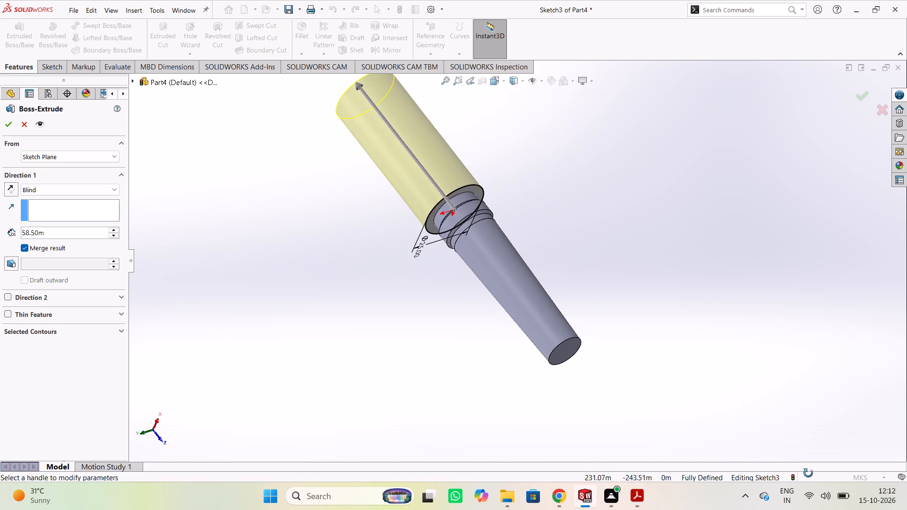
middle_click_drag(808, 473, 665, 462)
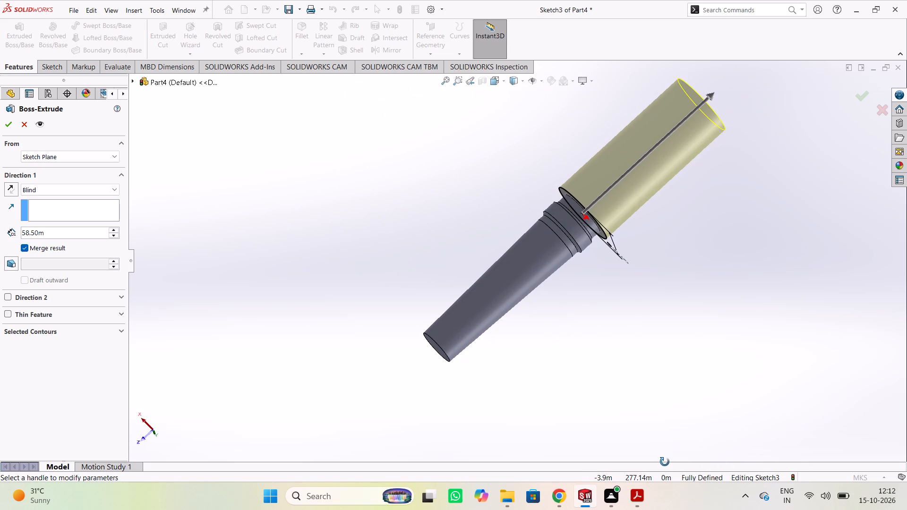
middle_click_drag(665, 462, 621, 456)
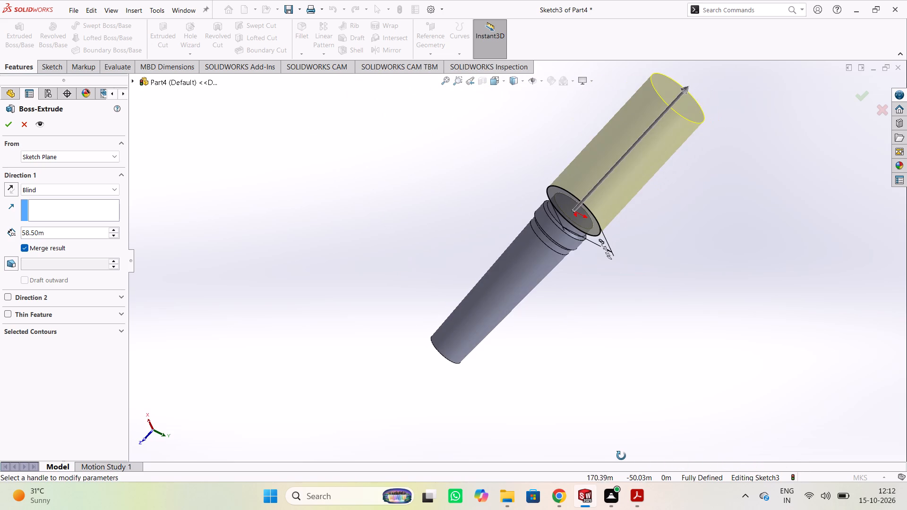
middle_click_drag(621, 456, 803, 457)
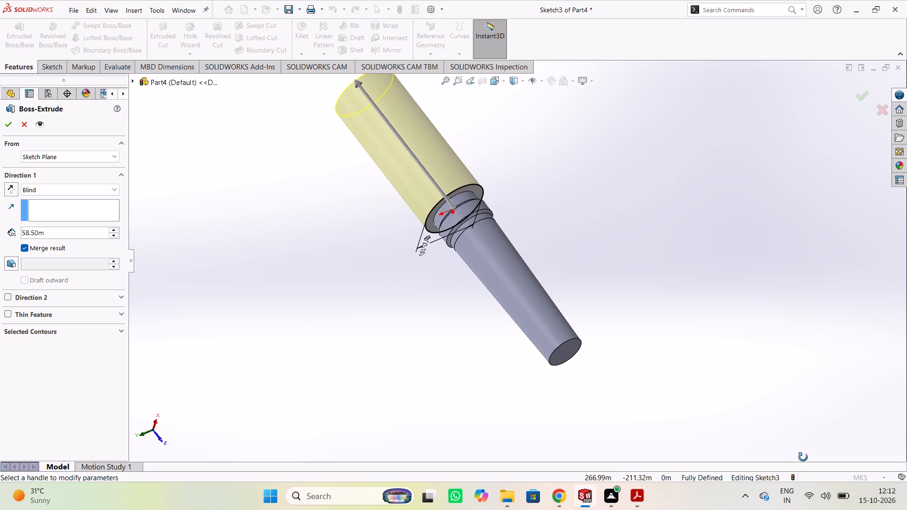
middle_click_drag(803, 457, 807, 466)
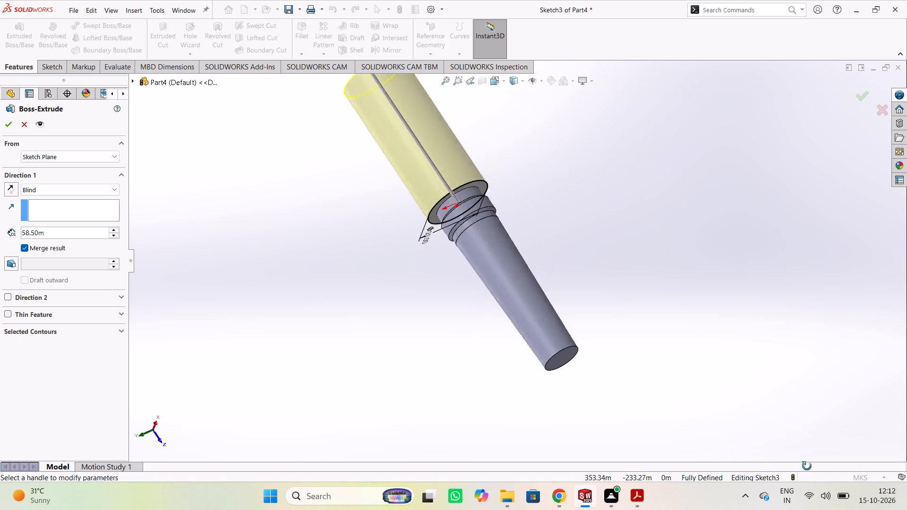
middle_click_drag(807, 466, 736, 472)
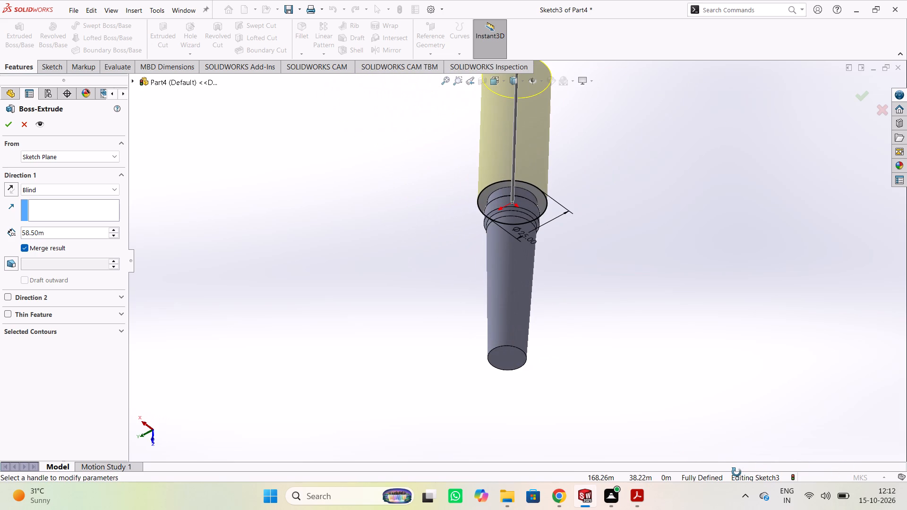
middle_click_drag(736, 472, 901, 484)
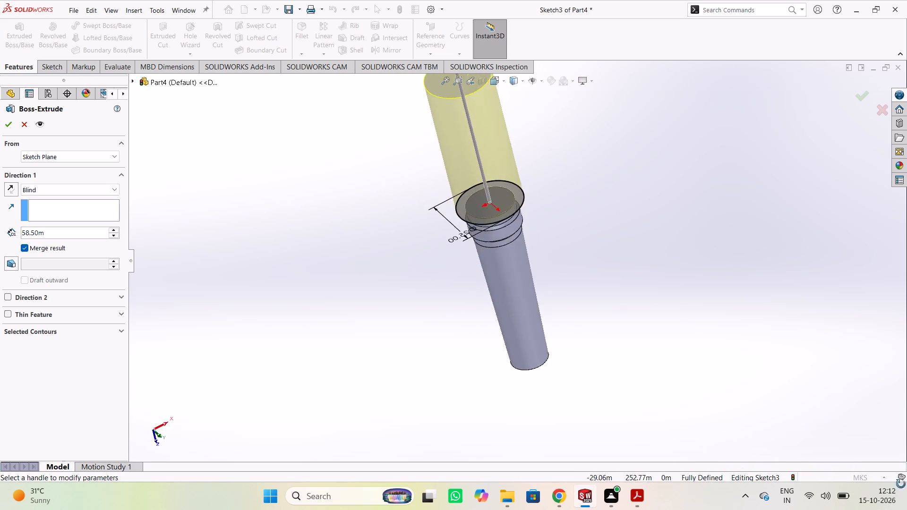
middle_click_drag(901, 484, 876, 490)
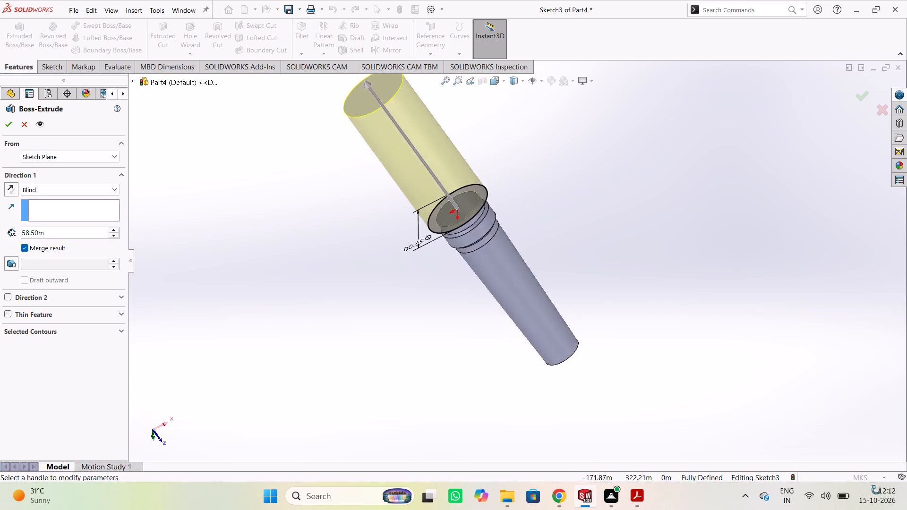
middle_click_drag(876, 490, 861, 509)
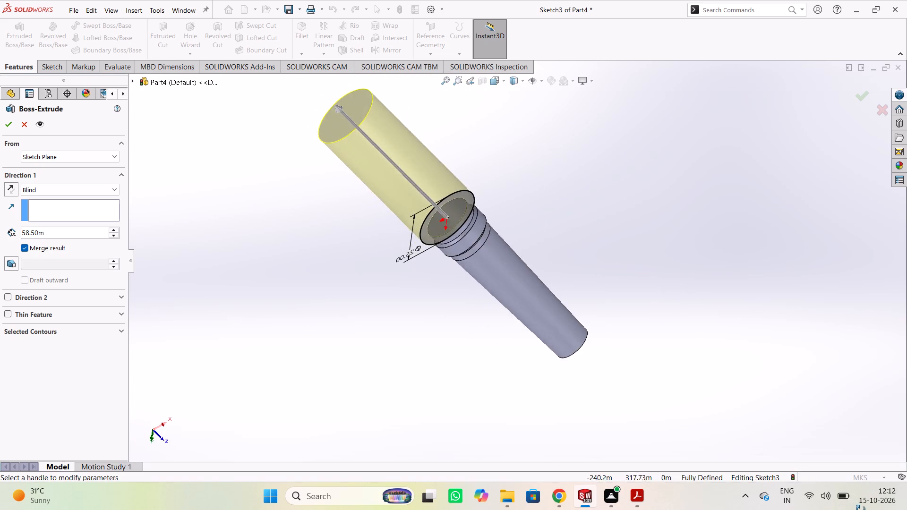
middle_click_drag(861, 509, 738, 495)
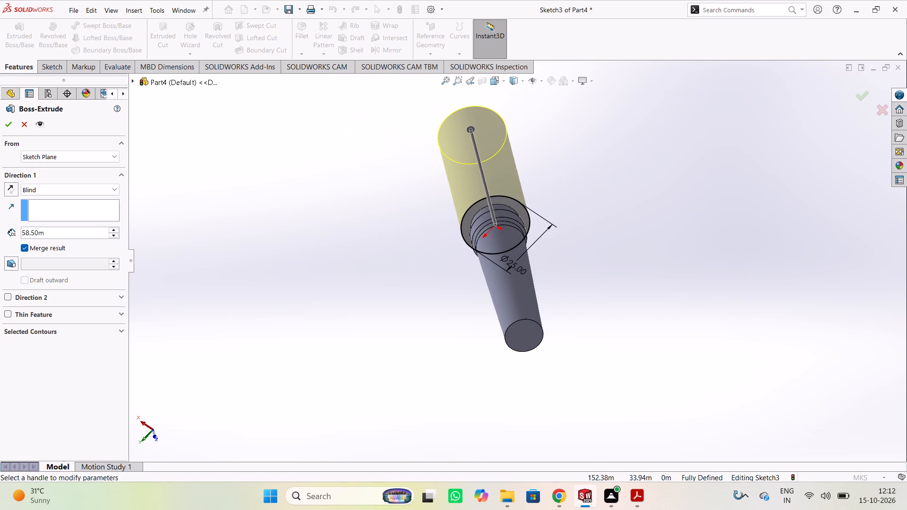
middle_click_drag(738, 495, 656, 480)
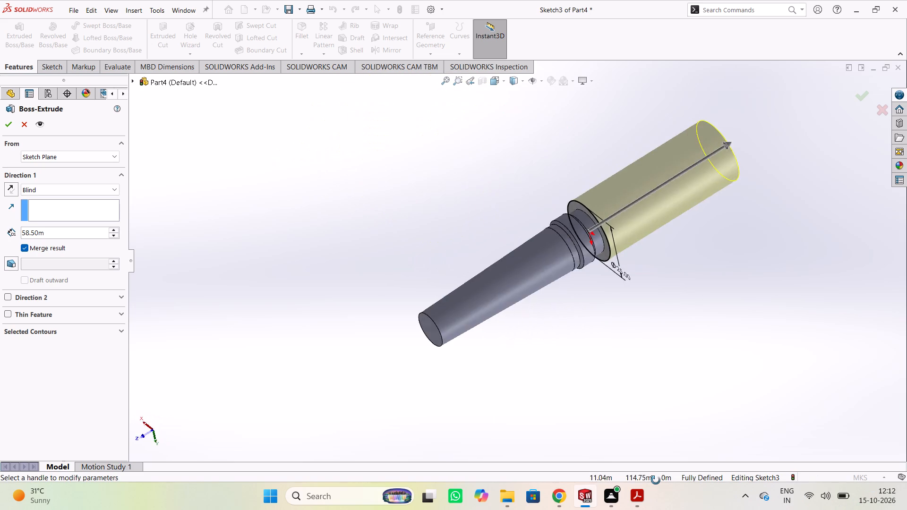
middle_click_drag(656, 480, 814, 509)
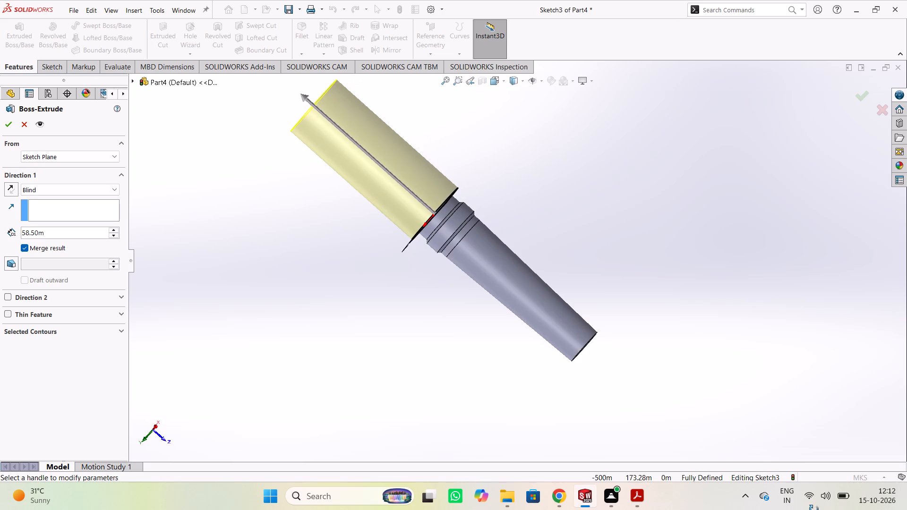
middle_click_drag(814, 509, 906, 509)
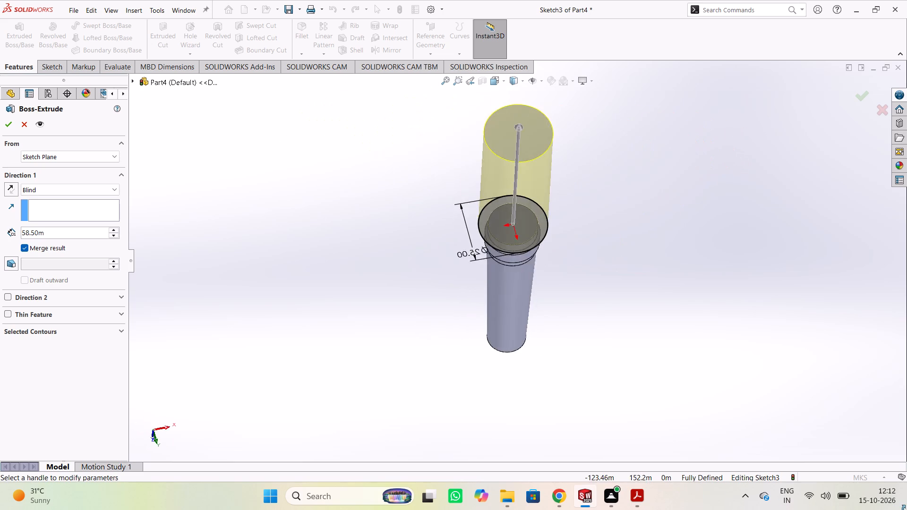
middle_click_drag(906, 509, 677, 322)
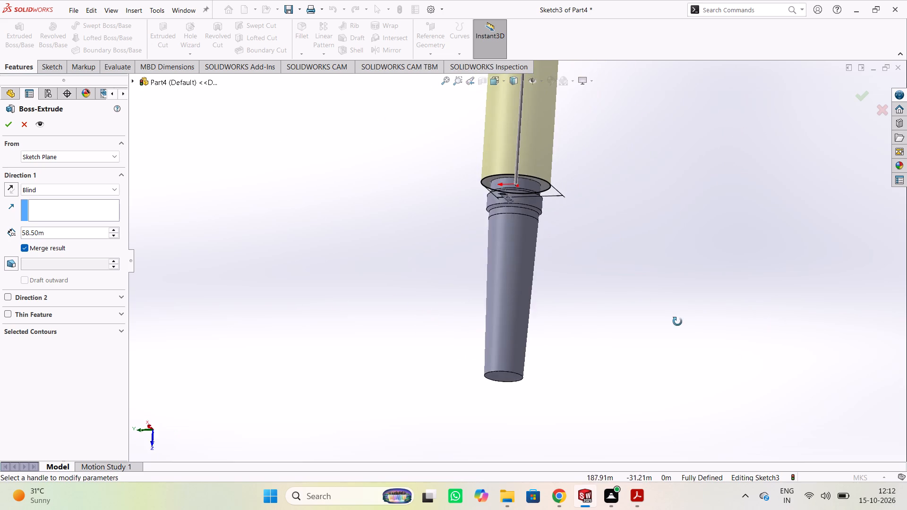
middle_click_drag(677, 322, 329, 295)
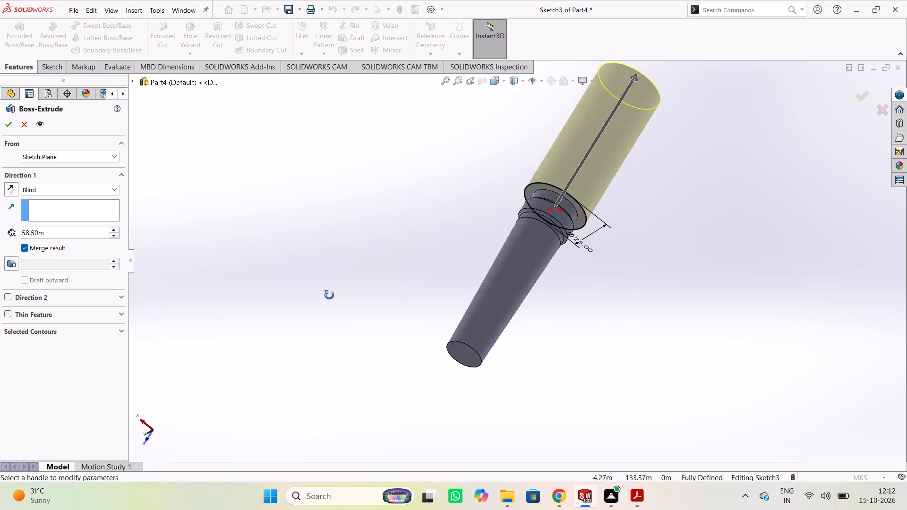
middle_click_drag(329, 295, 432, 271)
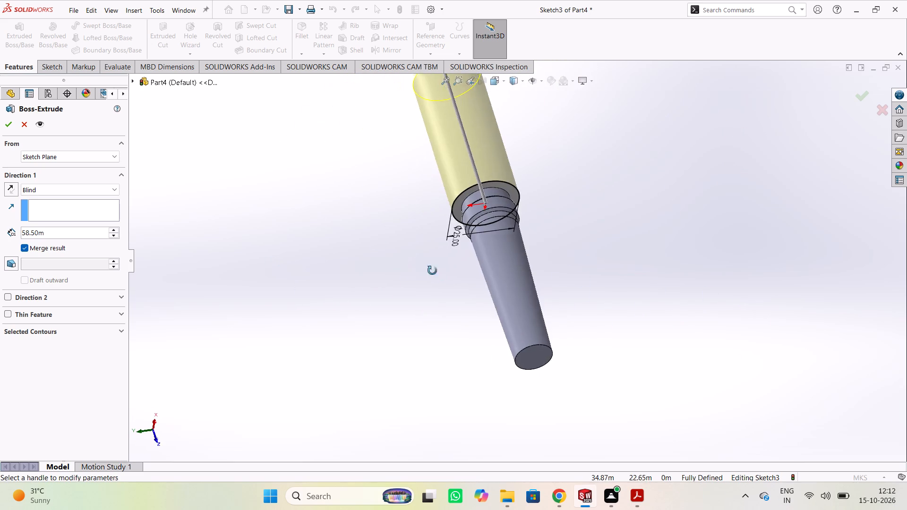
middle_click_drag(432, 271, 569, 293)
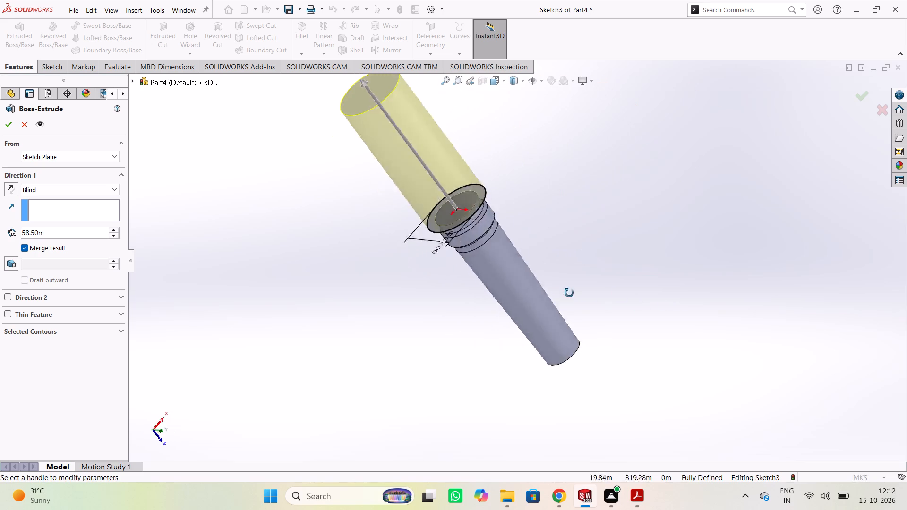
Examine the boss extrusion preview from the side and both ends, comparing its direction and length with the shoulder and tapered body.
middle_click_drag(569, 293, 617, 298)
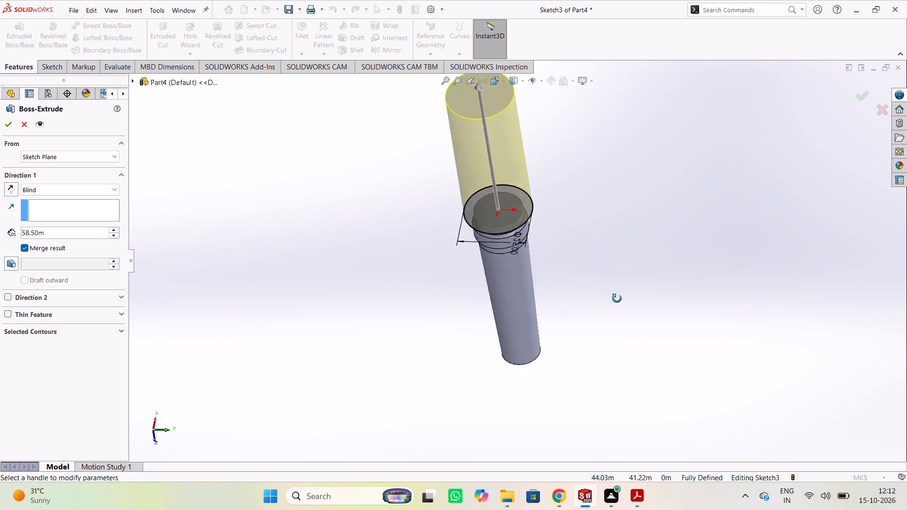
middle_click_drag(617, 298, 485, 287)
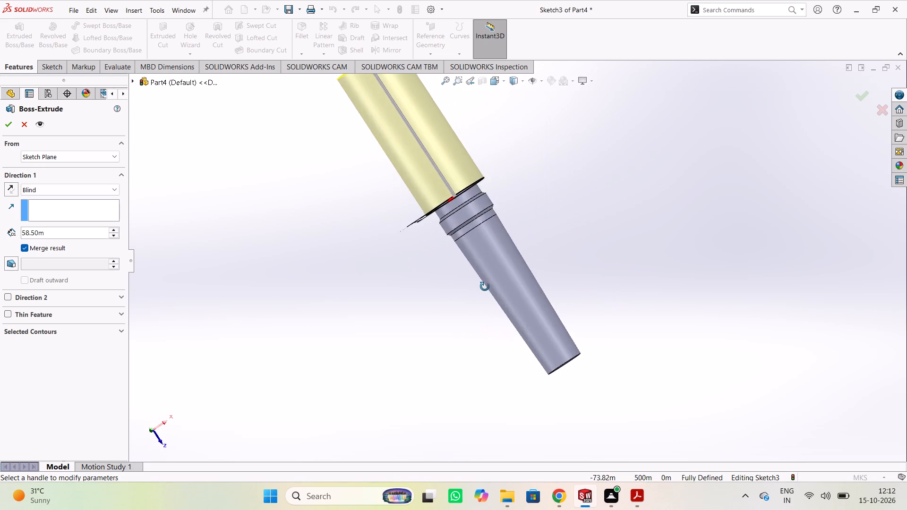
middle_click_drag(485, 287, 512, 300)
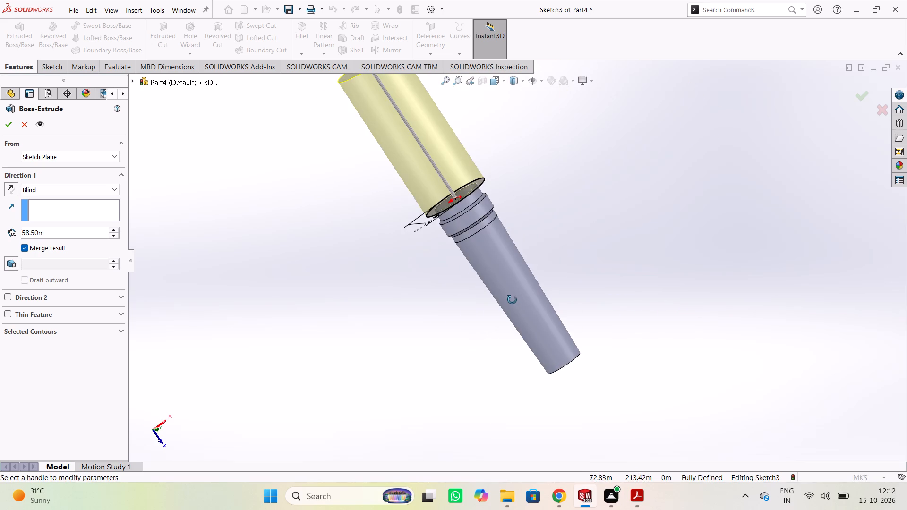
middle_click_drag(512, 300, 660, 290)
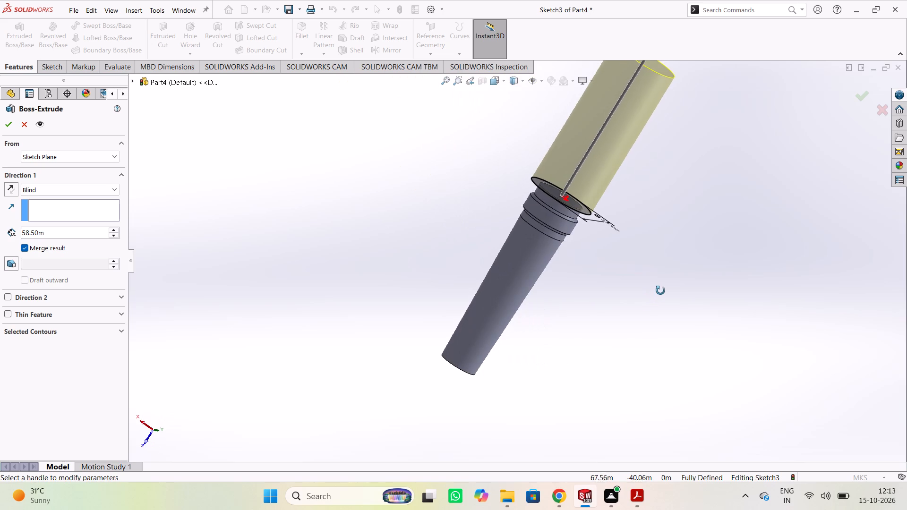
middle_click_drag(660, 290, 661, 290)
middle_click_drag(662, 296, 709, 279)
middle_click(709, 279)
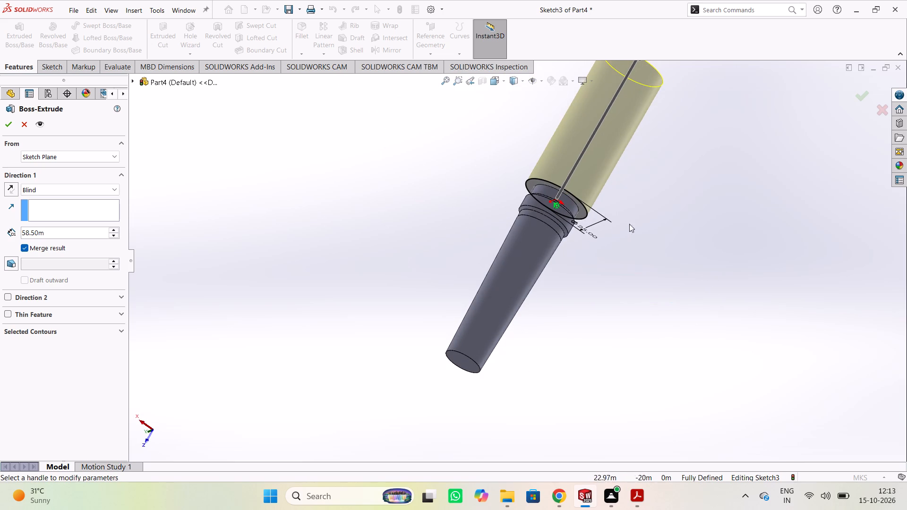
middle_click_drag(707, 306, 616, 302)
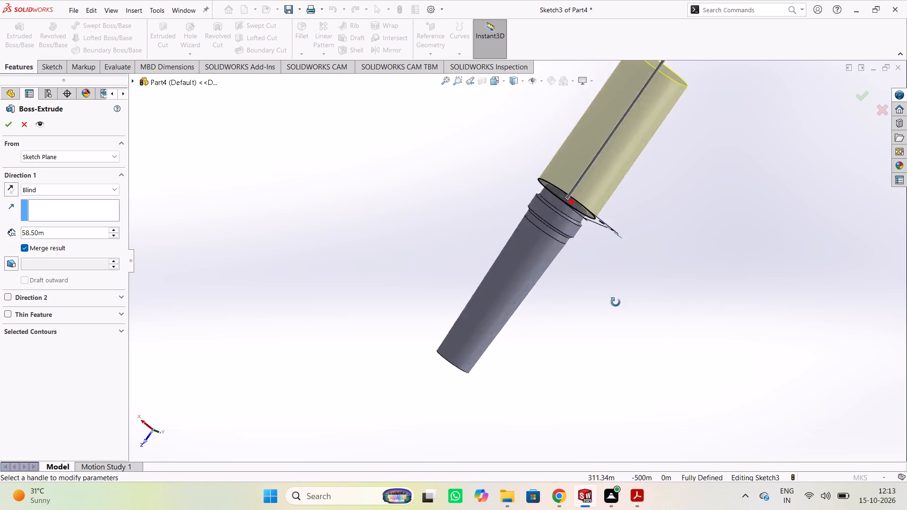
middle_click_drag(616, 302, 336, 284)
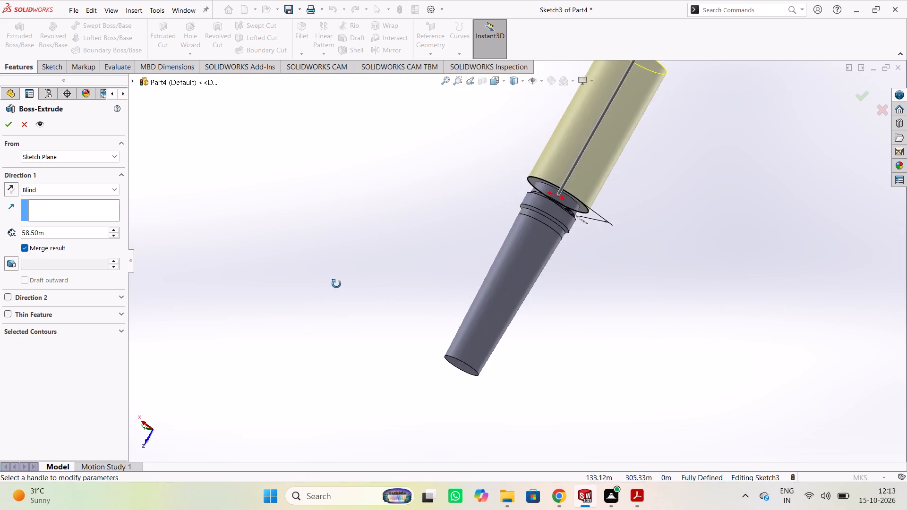
middle_click_drag(336, 284, 435, 292)
middle_click_drag(429, 290, 475, 185)
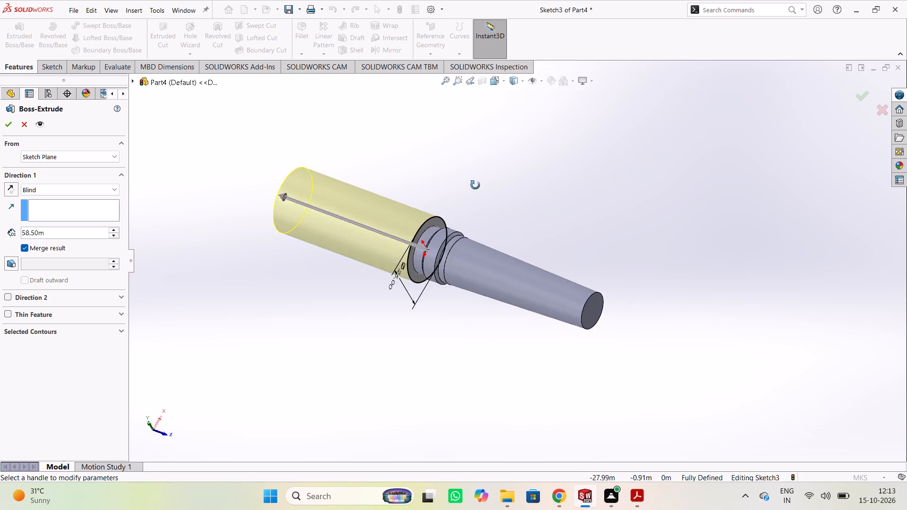
middle_click_drag(475, 185, 530, 252)
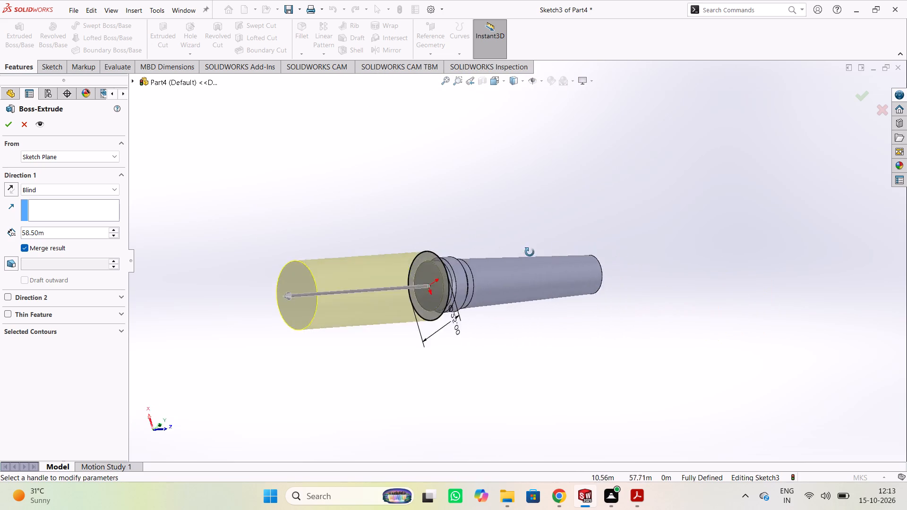
middle_click_drag(530, 252, 625, 303)
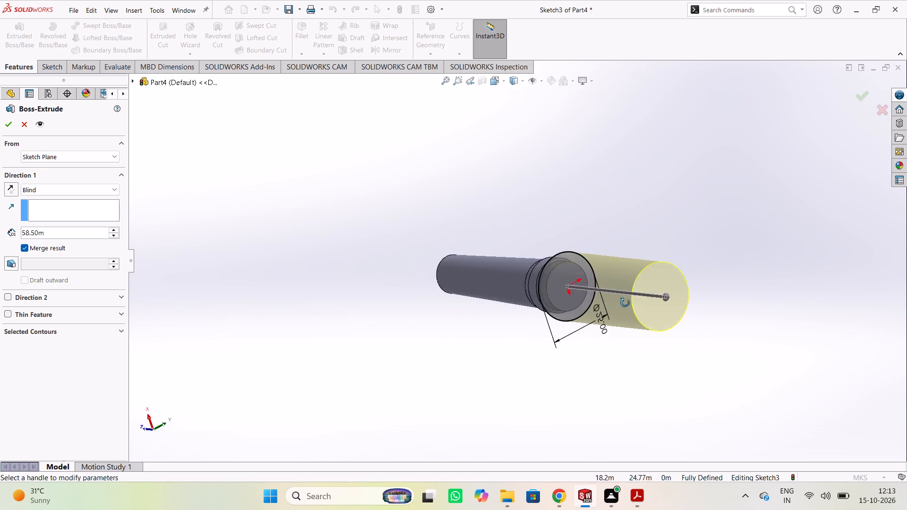
middle_click_drag(625, 303, 647, 309)
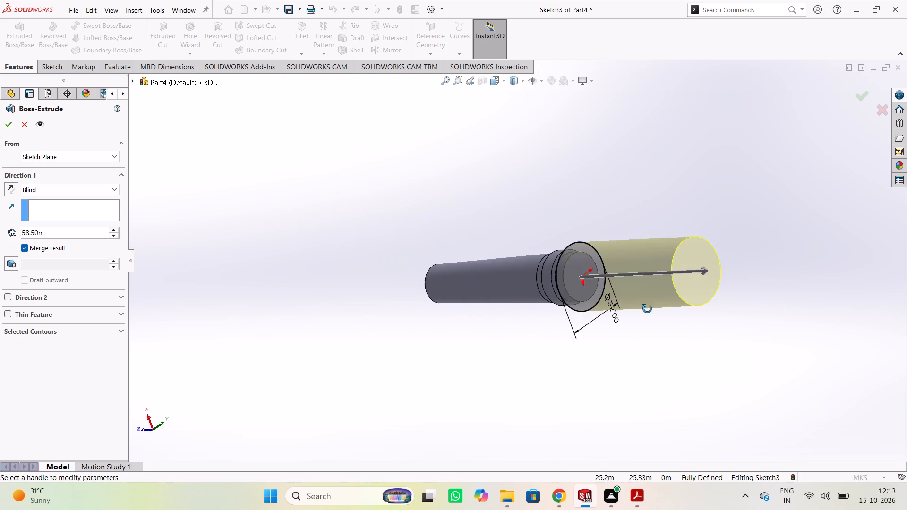
middle_click_drag(647, 309, 649, 307)
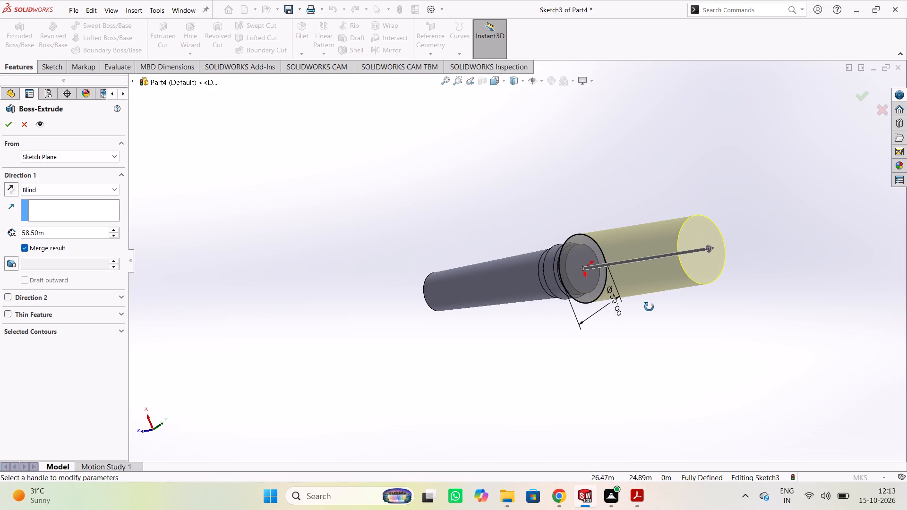
middle_click_drag(649, 307, 650, 310)
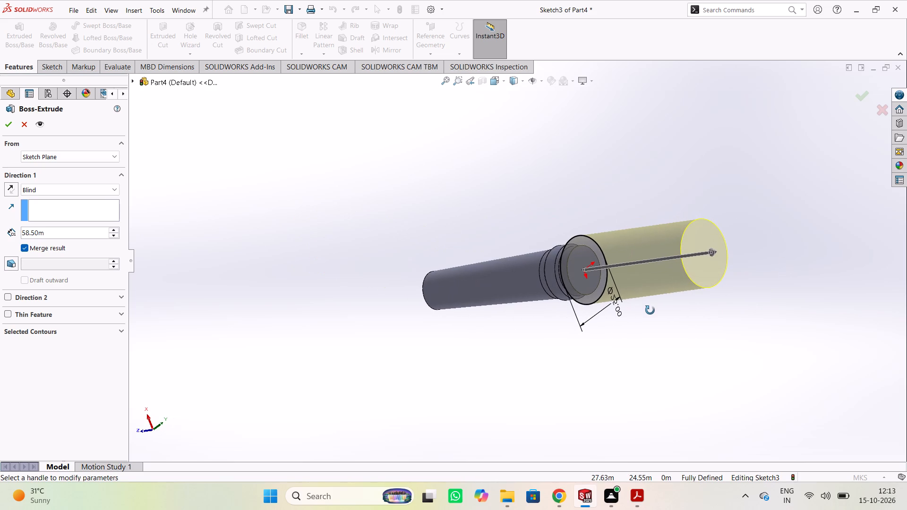
middle_click_drag(650, 310, 686, 335)
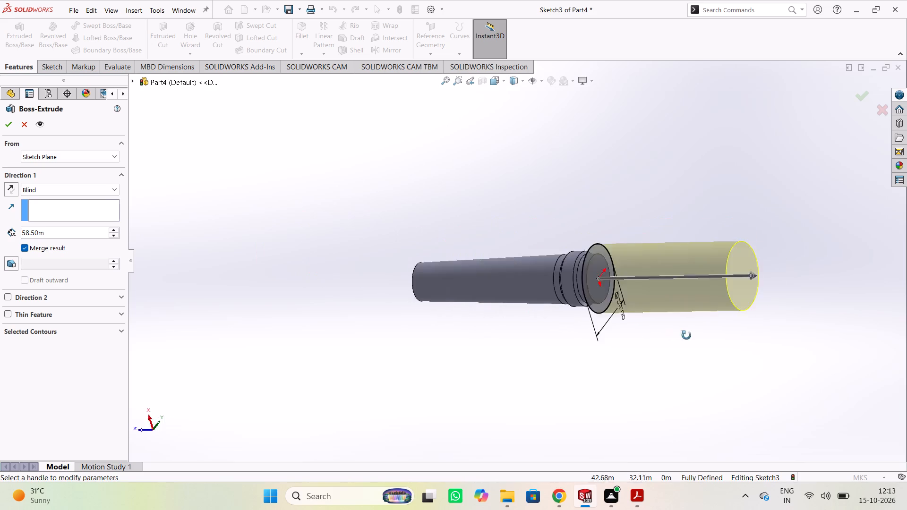
middle_click_drag(686, 335, 776, 342)
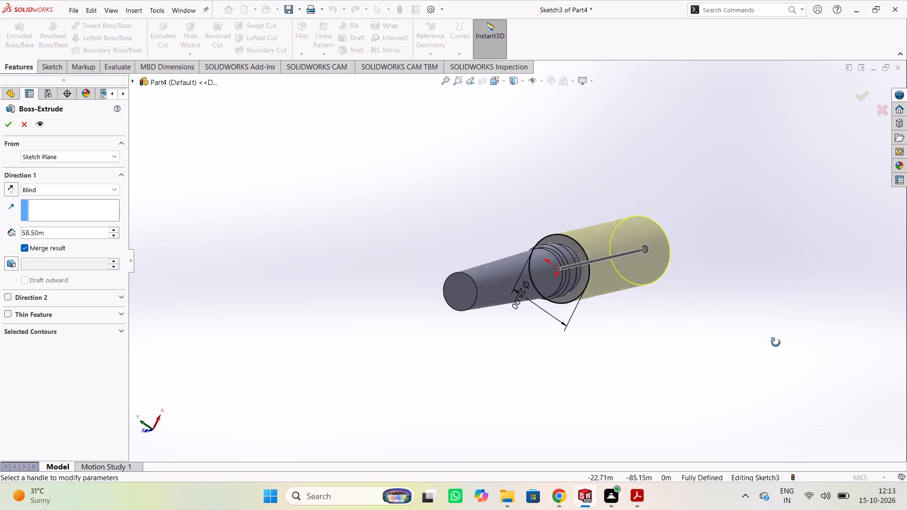
middle_click_drag(776, 342, 787, 335)
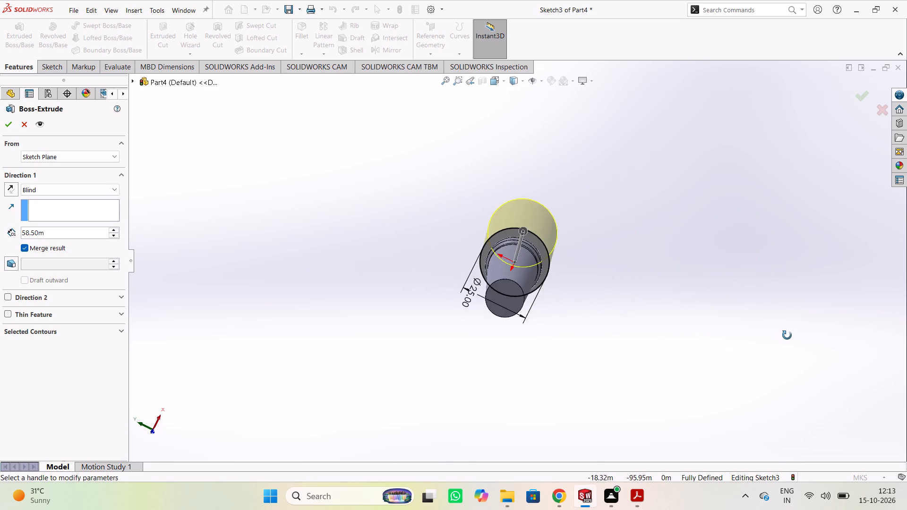
middle_click_drag(787, 335, 851, 332)
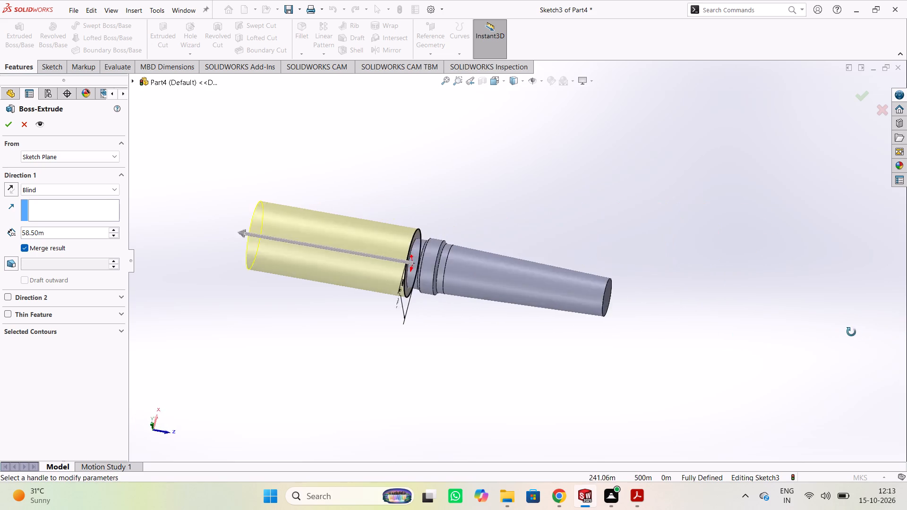
middle_click_drag(851, 332, 837, 351)
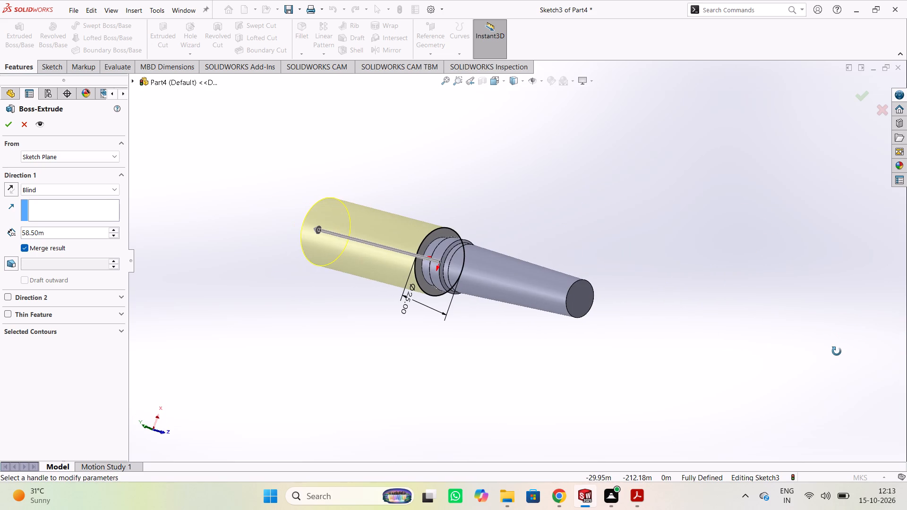
middle_click_drag(837, 351, 906, 338)
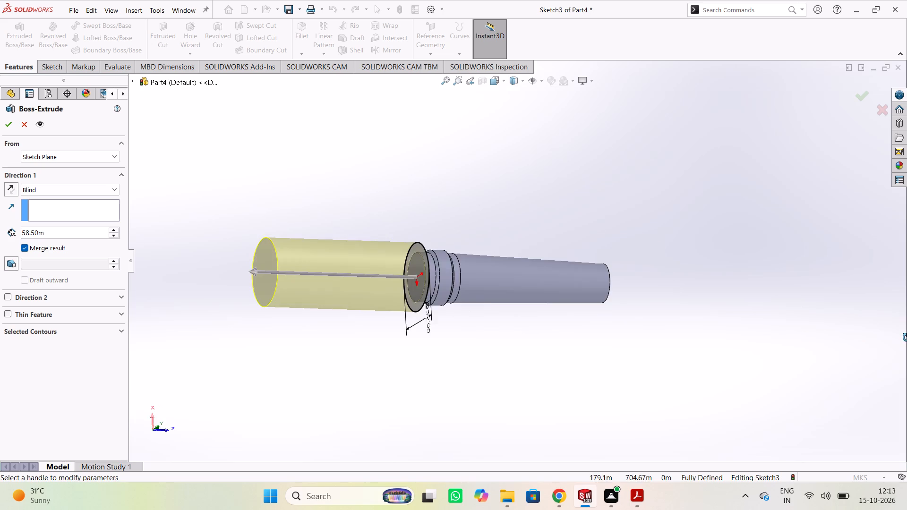
middle_click_drag(906, 338, 776, 328)
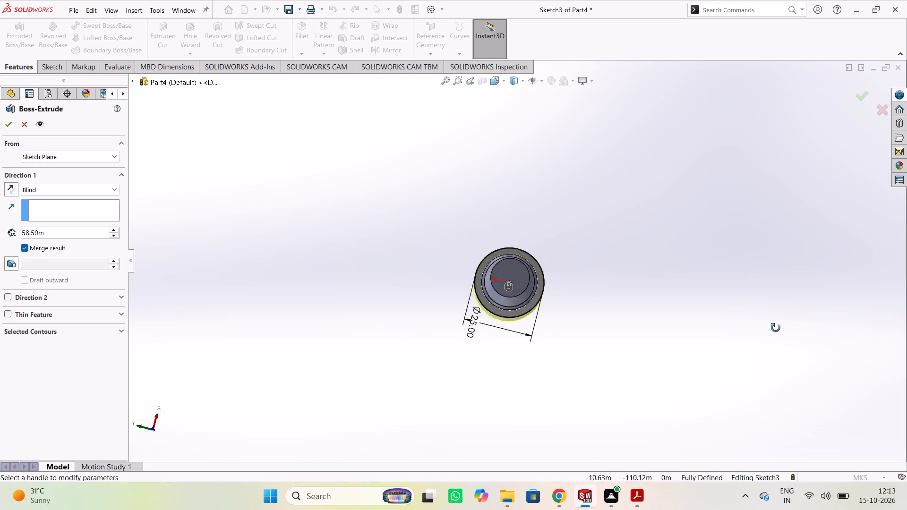
middle_click_drag(776, 328, 790, 336)
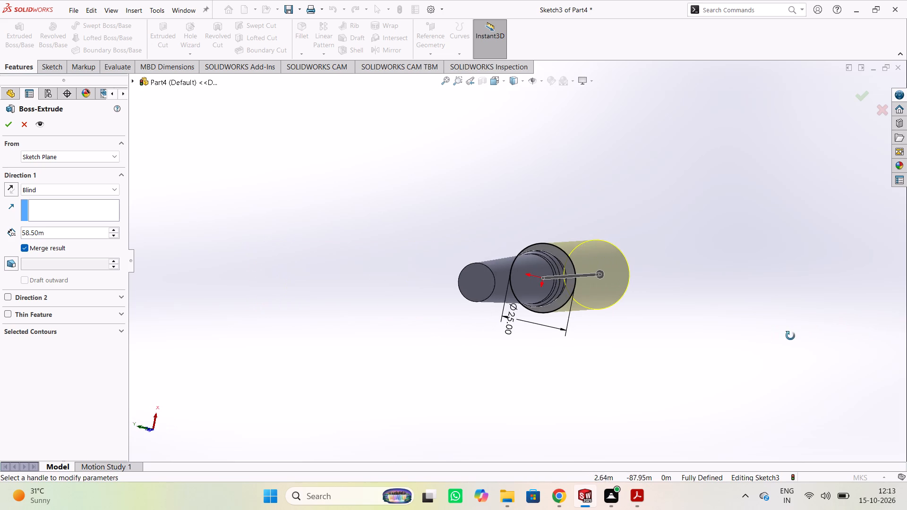
middle_click_drag(790, 336, 824, 339)
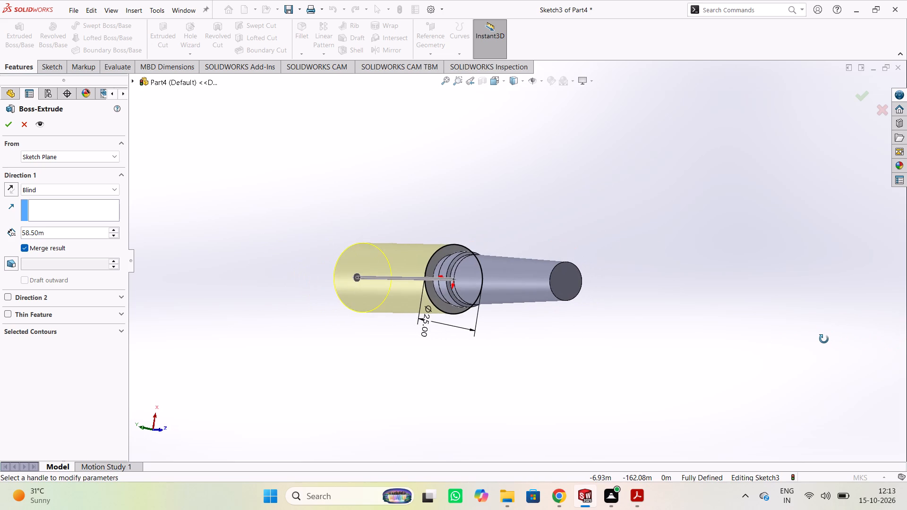
middle_click_drag(824, 339, 787, 347)
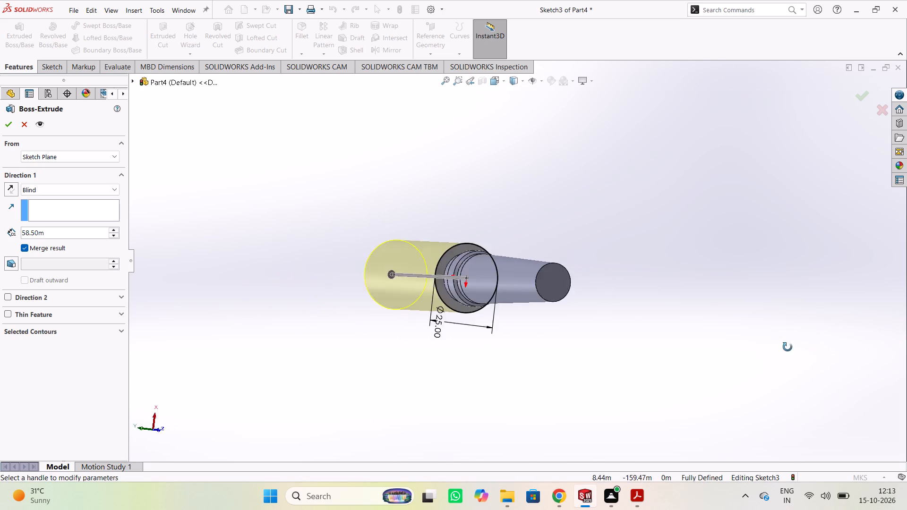
middle_click_drag(787, 347, 840, 355)
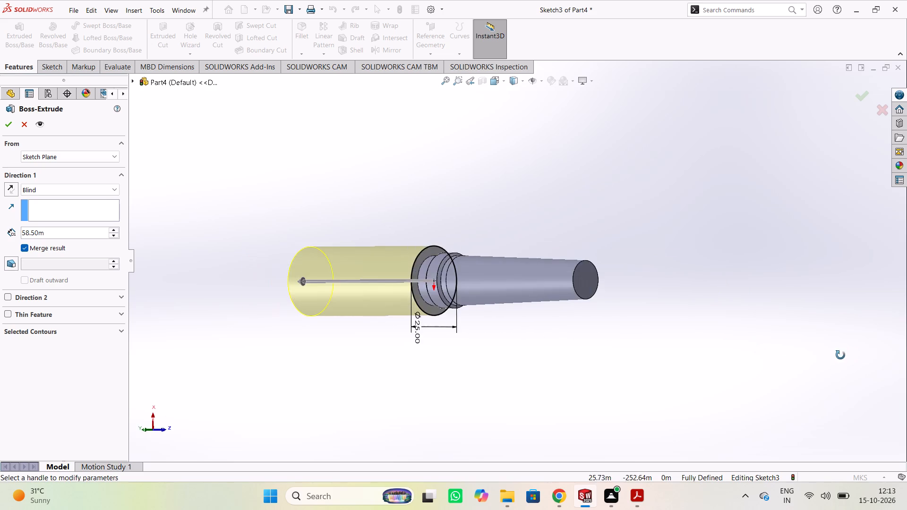
middle_click_drag(840, 355, 777, 375)
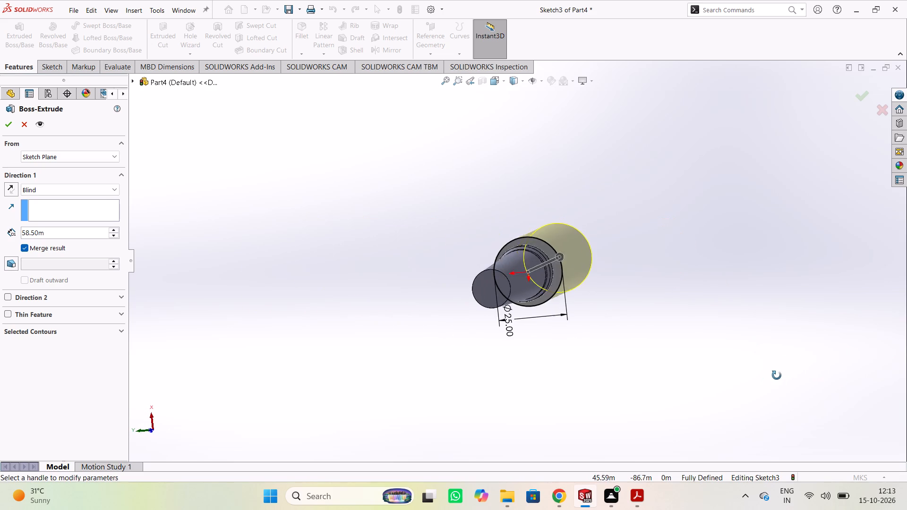
middle_click_drag(777, 375, 822, 354)
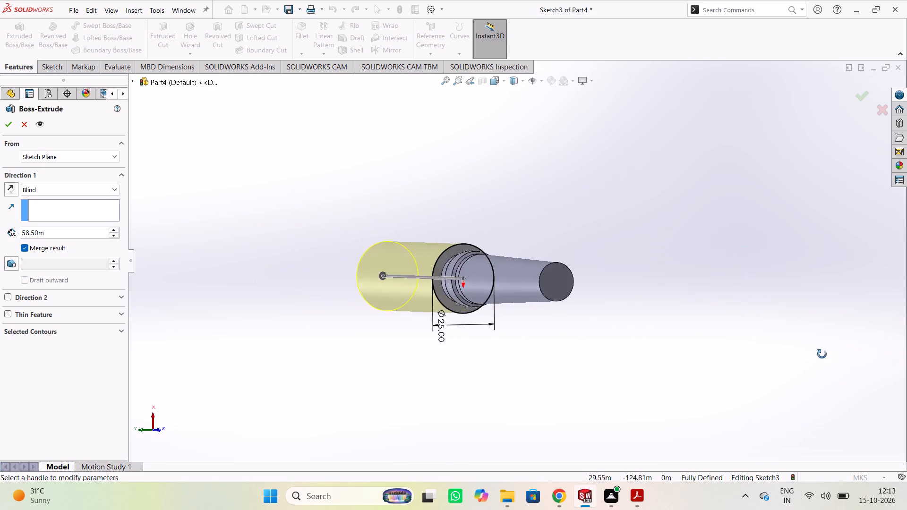
middle_click_drag(822, 354, 871, 349)
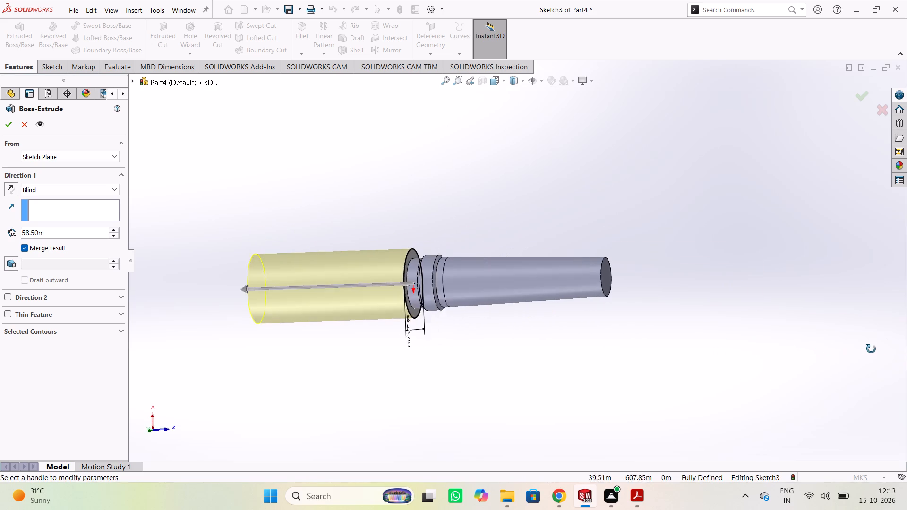
middle_click_drag(871, 349, 906, 368)
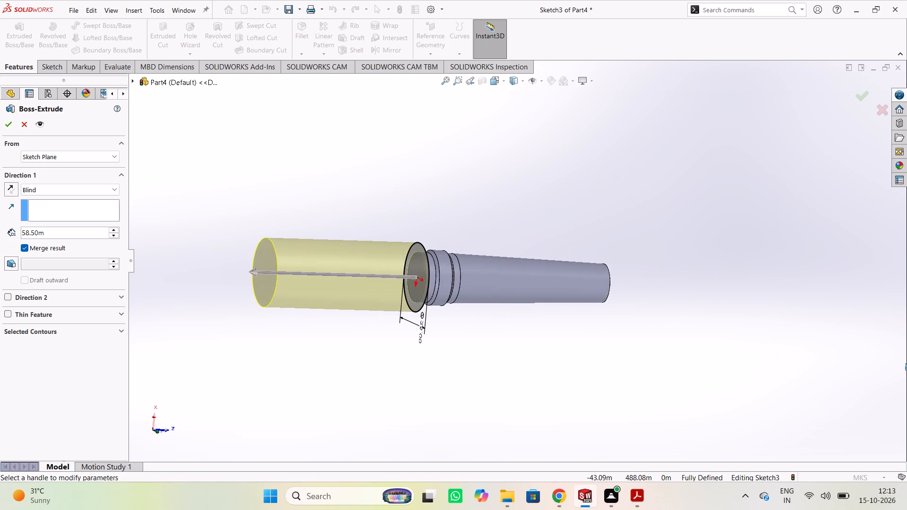
middle_click_drag(906, 368, 906, 380)
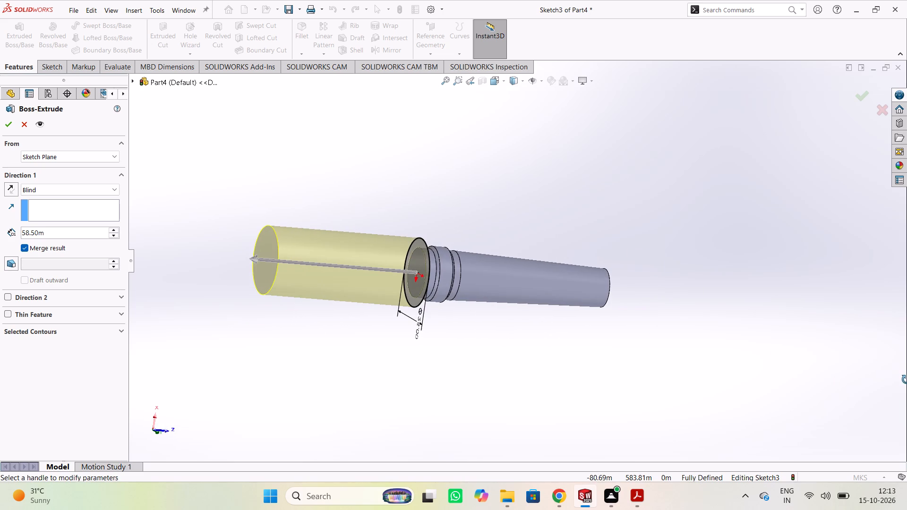
middle_click_drag(906, 380, 890, 368)
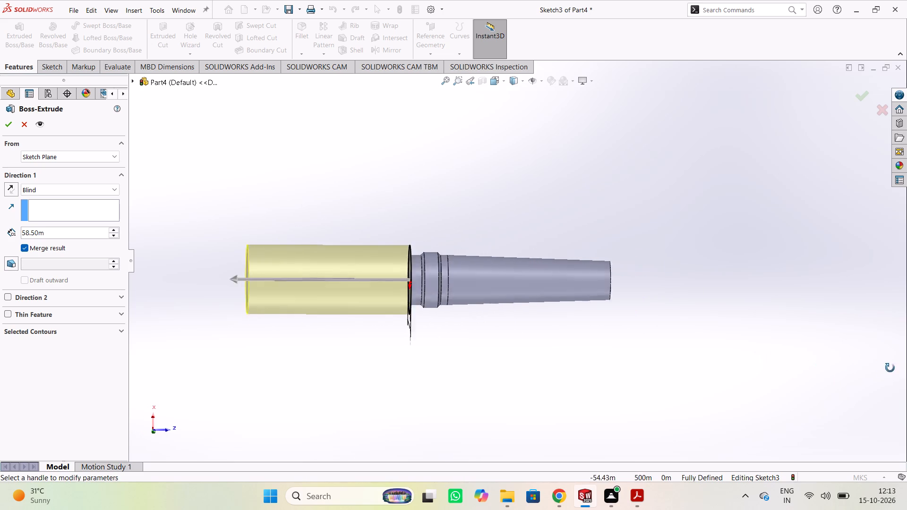
middle_click_drag(890, 368, 709, 364)
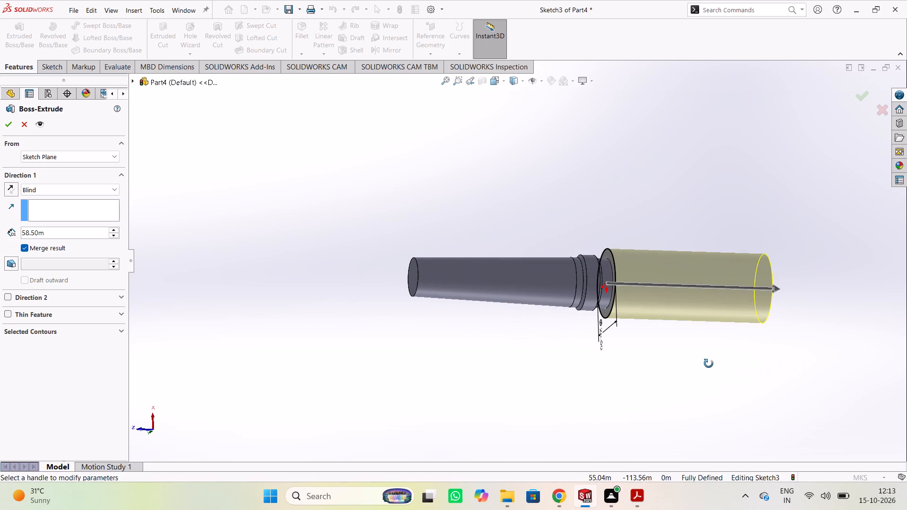
middle_click_drag(709, 364, 777, 363)
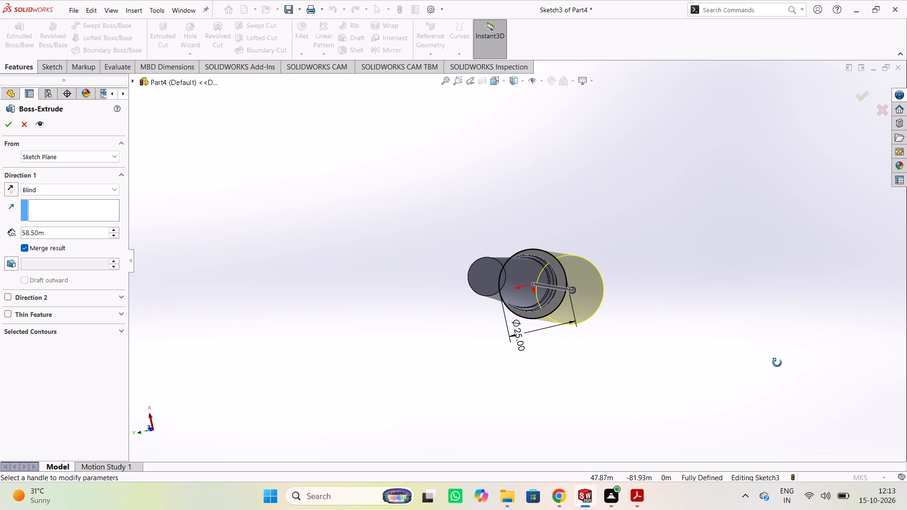
middle_click_drag(777, 363, 675, 360)
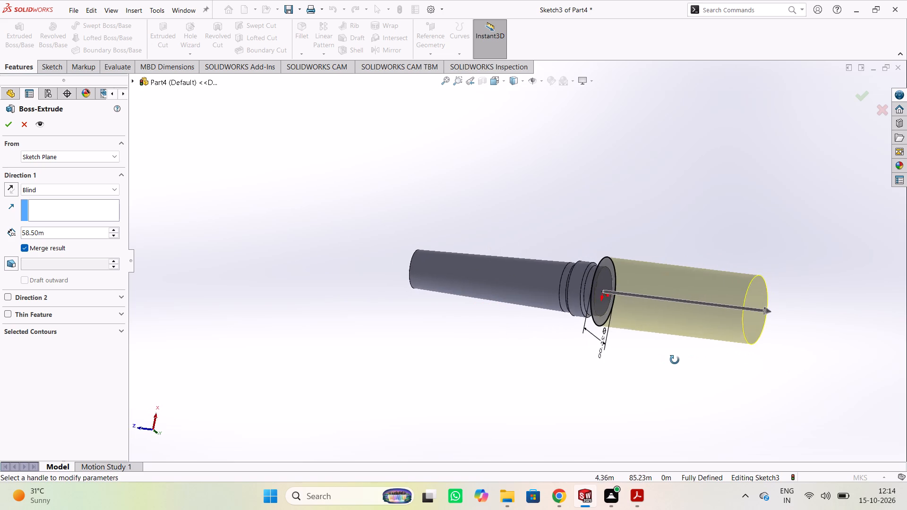
middle_click_drag(675, 360, 712, 360)
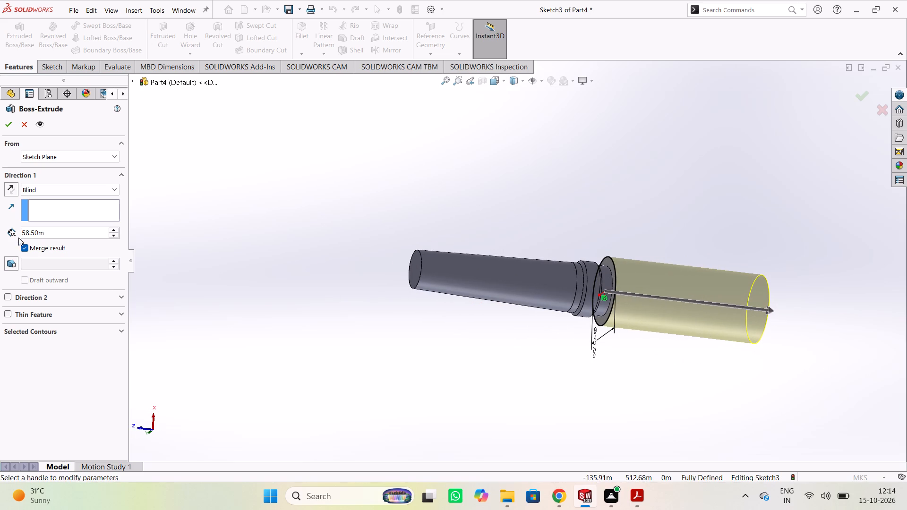
Set the blind extrusion depth of the end-face circle to 16 m and complete the merged boss.
left_click(51, 228)
type("16")
key("Return")
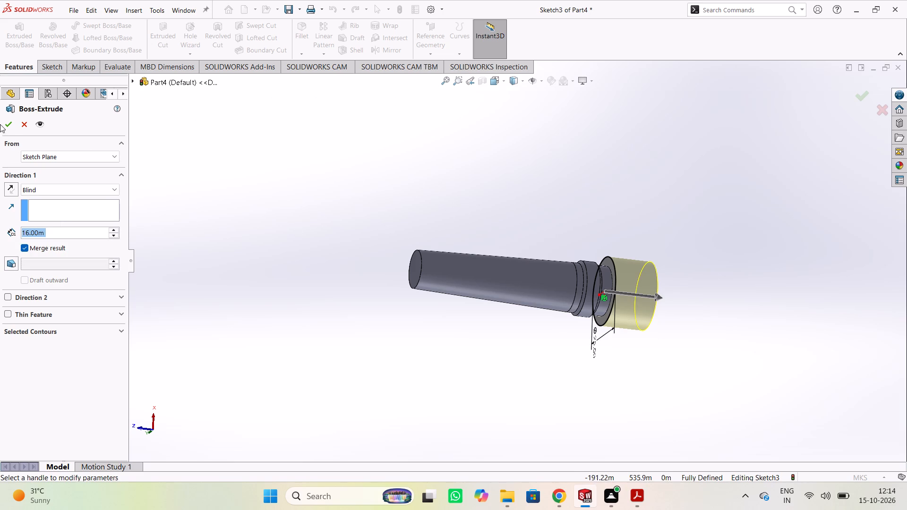
left_click(10, 118)
left_click_drag(348, 167, 353, 167)
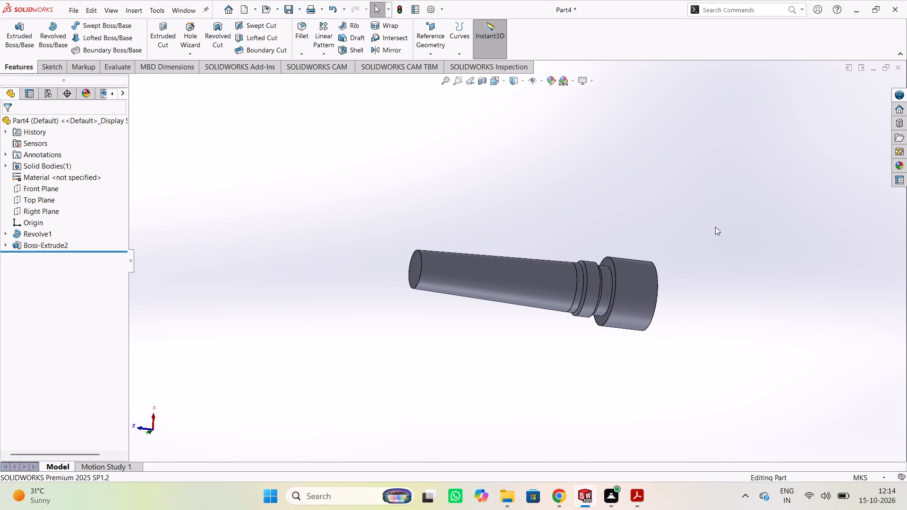
Examine the finished boss from the side and its end face, checking how it meets the raised shoulder and tapered body.
middle_click_drag(844, 260, 835, 258)
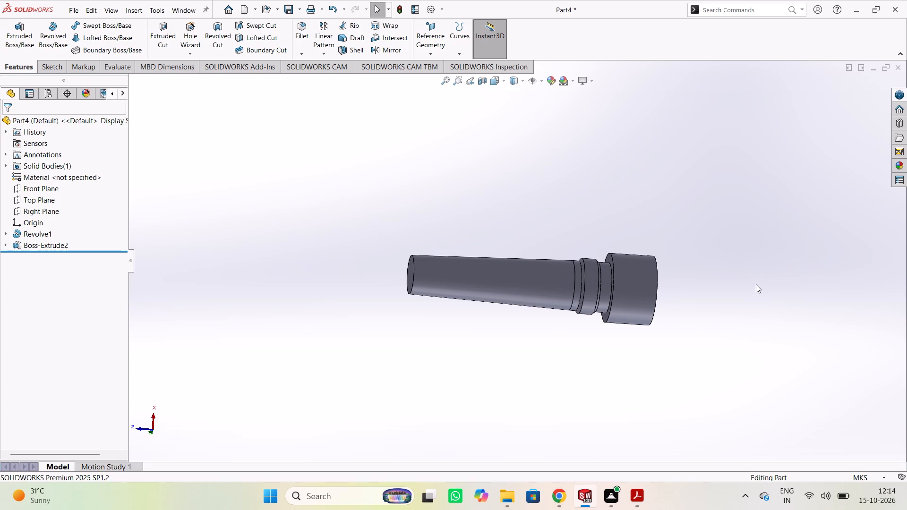
middle_click_drag(742, 288, 763, 318)
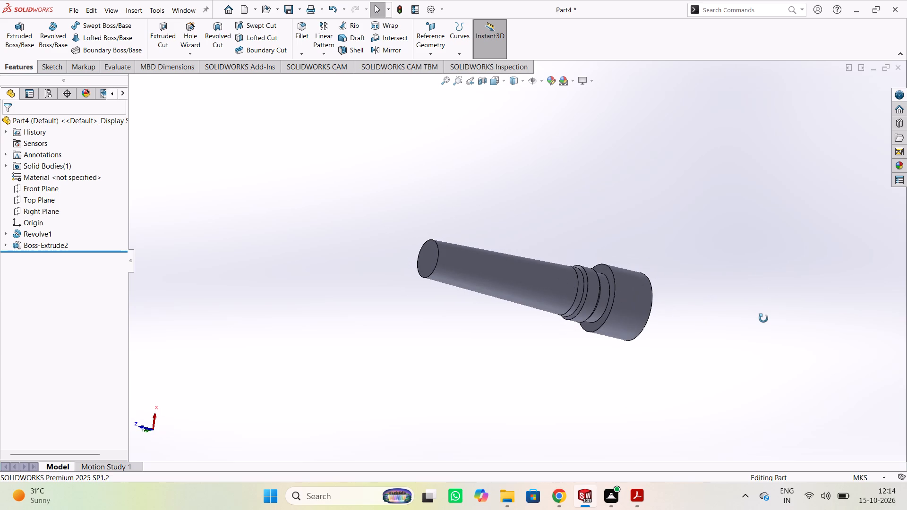
middle_click_drag(763, 318, 768, 317)
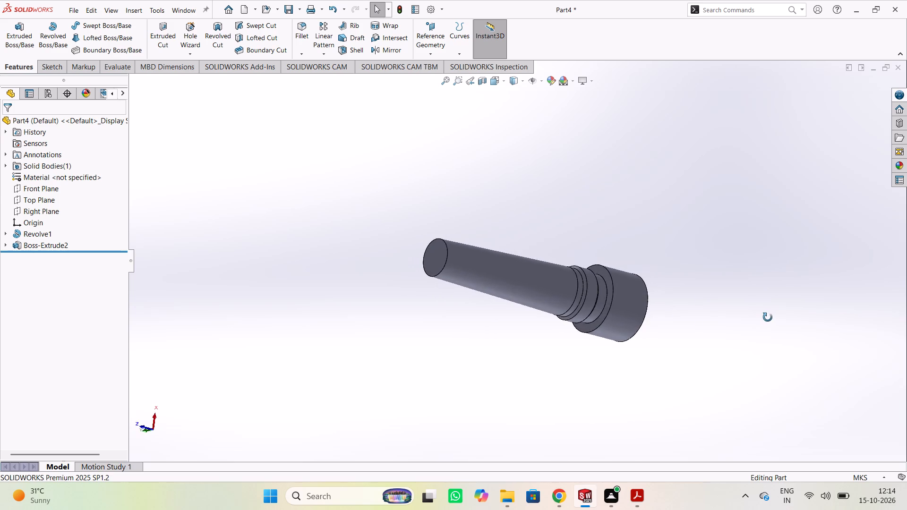
middle_click_drag(768, 317, 717, 305)
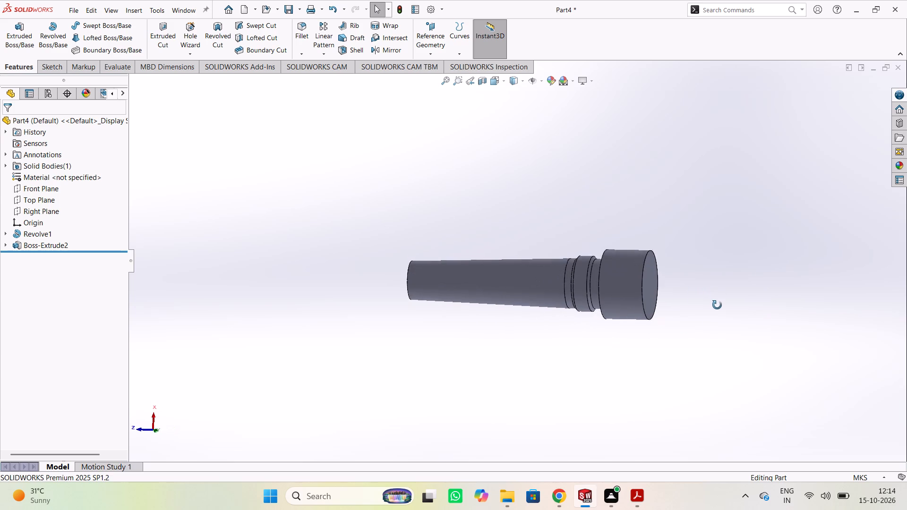
middle_click_drag(717, 305, 668, 288)
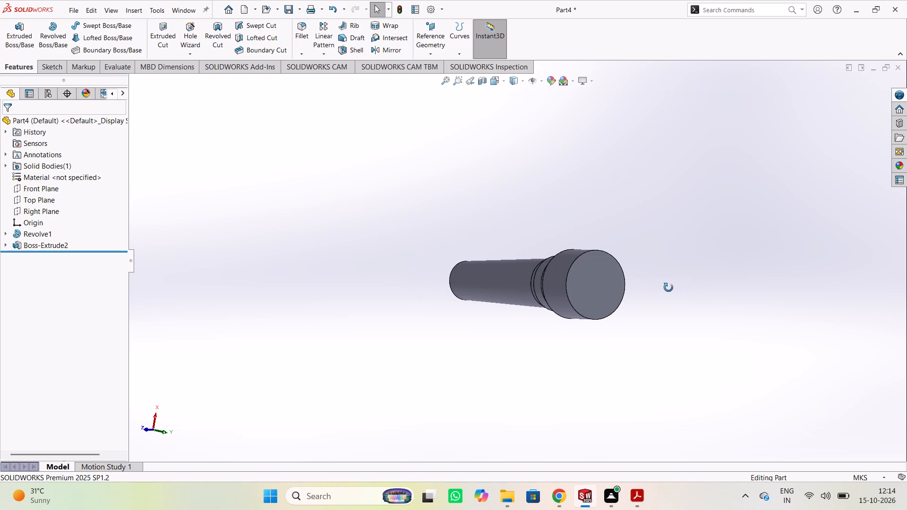
middle_click_drag(668, 288, 720, 299)
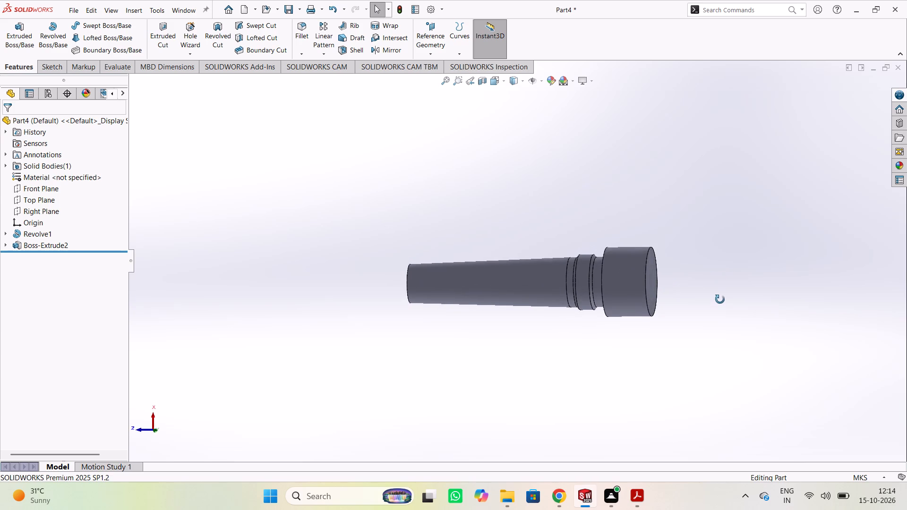
middle_click_drag(720, 299, 680, 266)
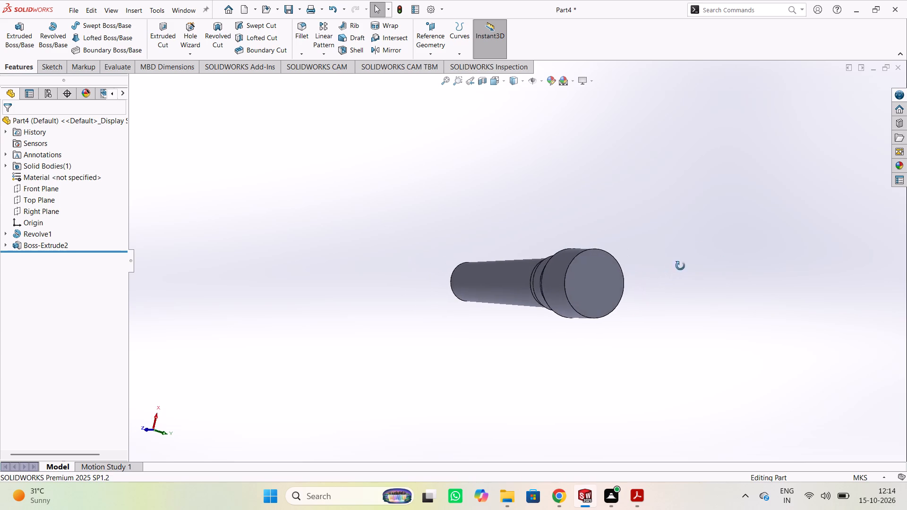
middle_click_drag(680, 266, 691, 240)
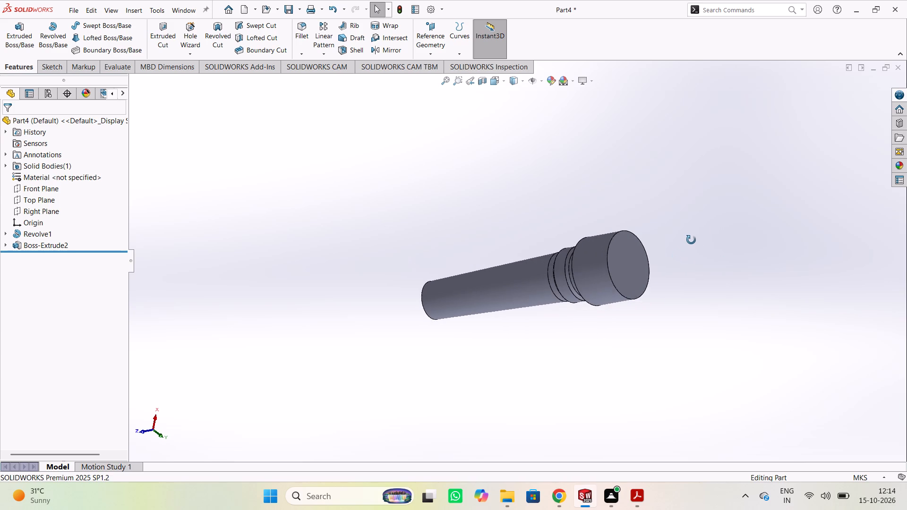
middle_click_drag(691, 240, 724, 244)
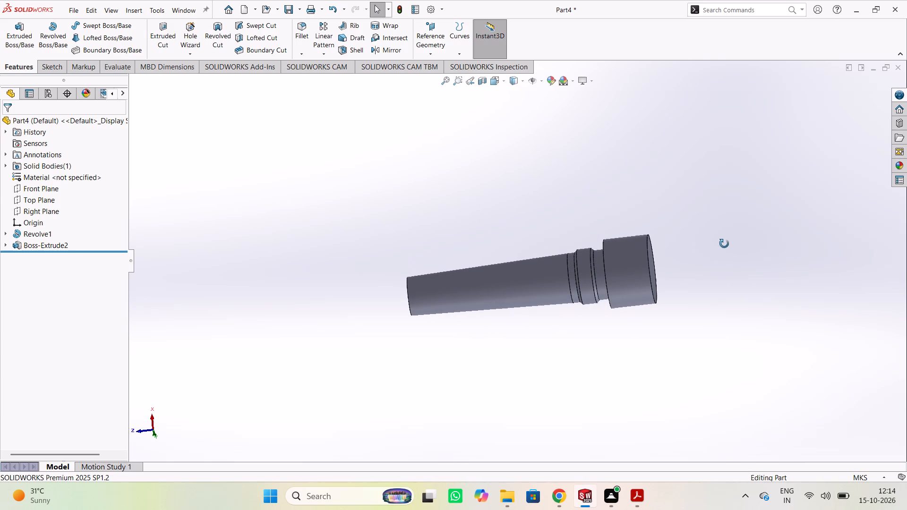
middle_click_drag(724, 244, 716, 242)
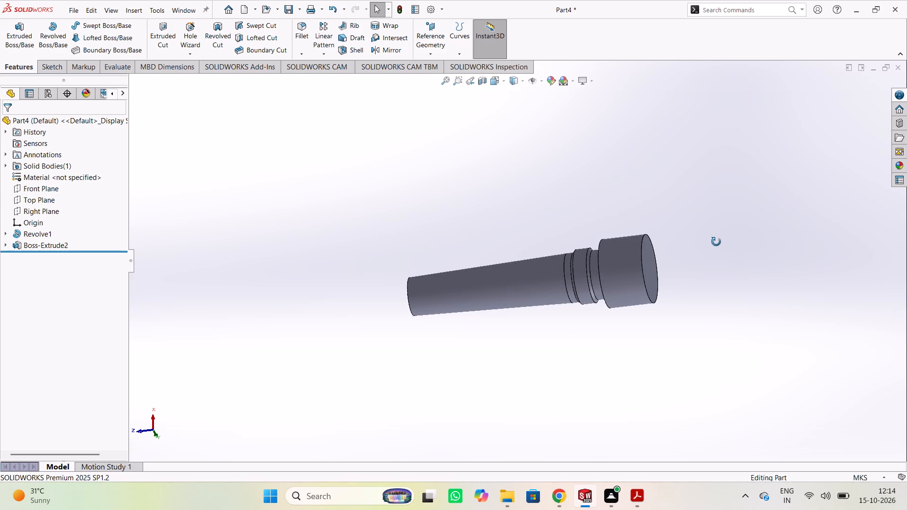
middle_click_drag(716, 242, 725, 243)
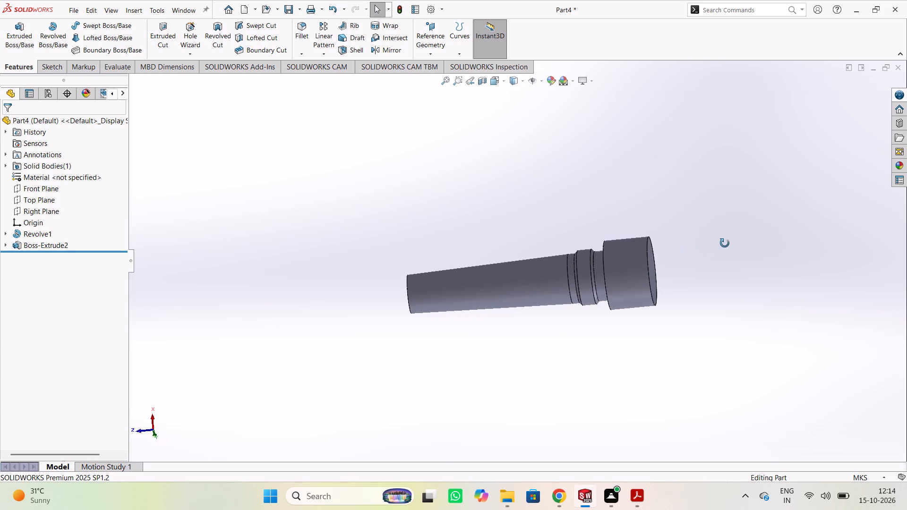
middle_click_drag(725, 243, 704, 232)
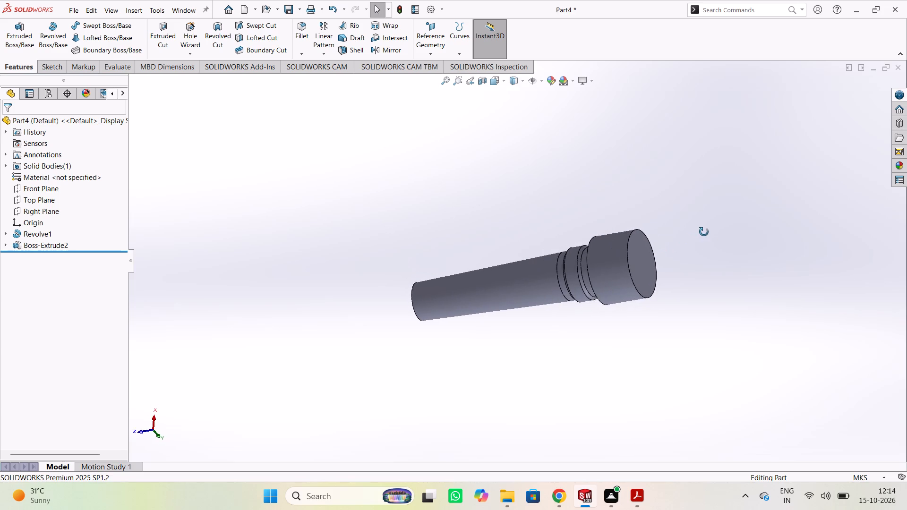
middle_click_drag(704, 232, 674, 221)
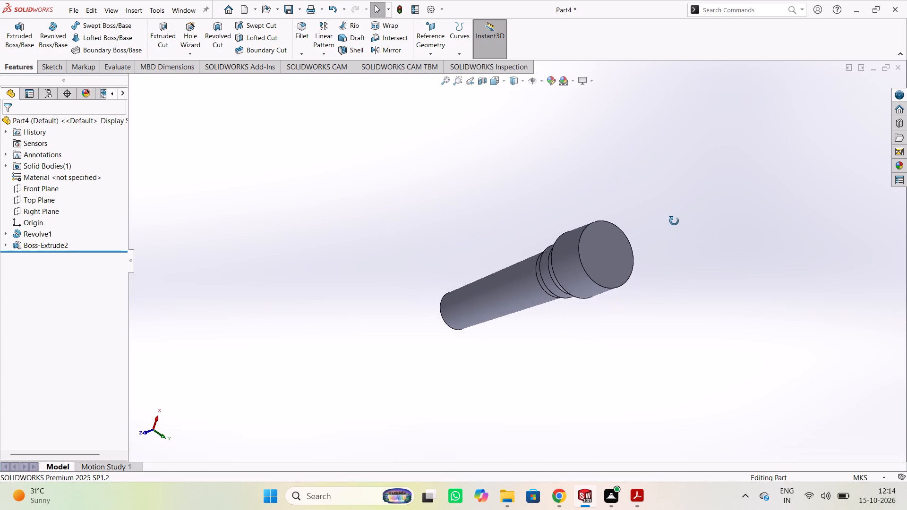
middle_click_drag(674, 221, 609, 236)
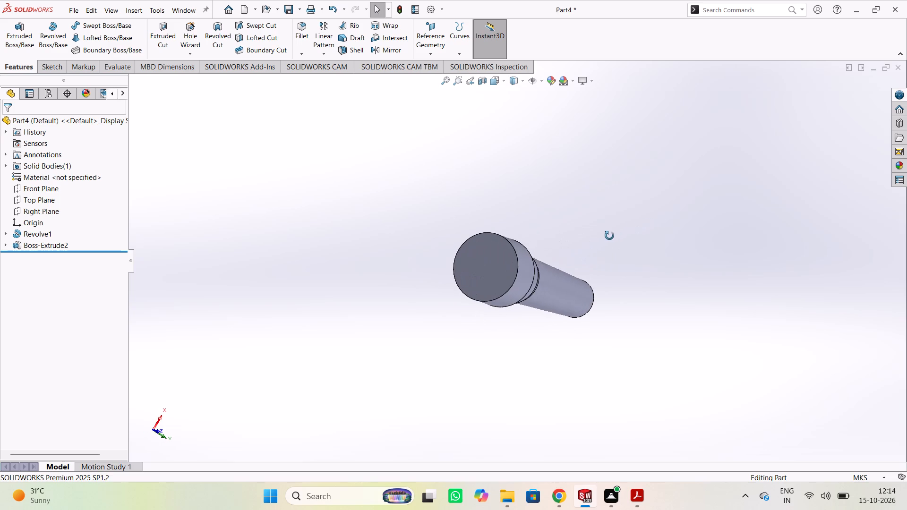
middle_click_drag(609, 236, 718, 278)
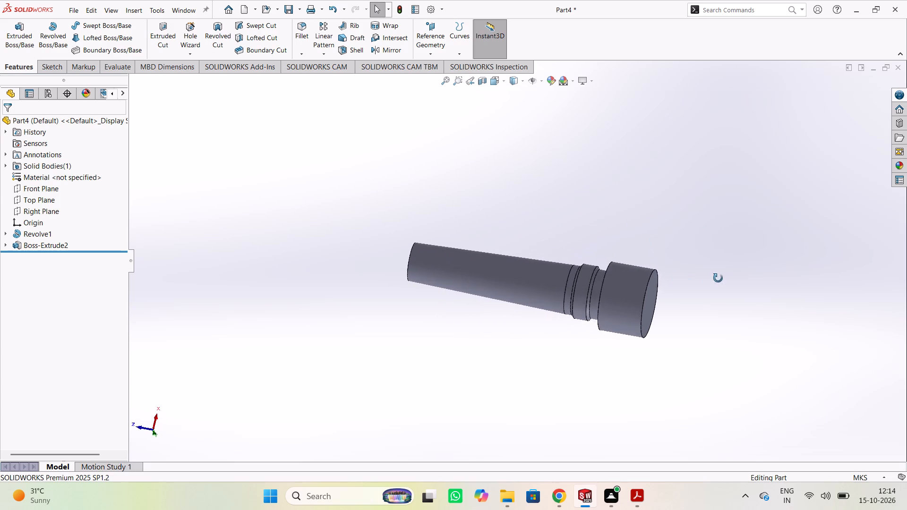
middle_click_drag(718, 278, 725, 246)
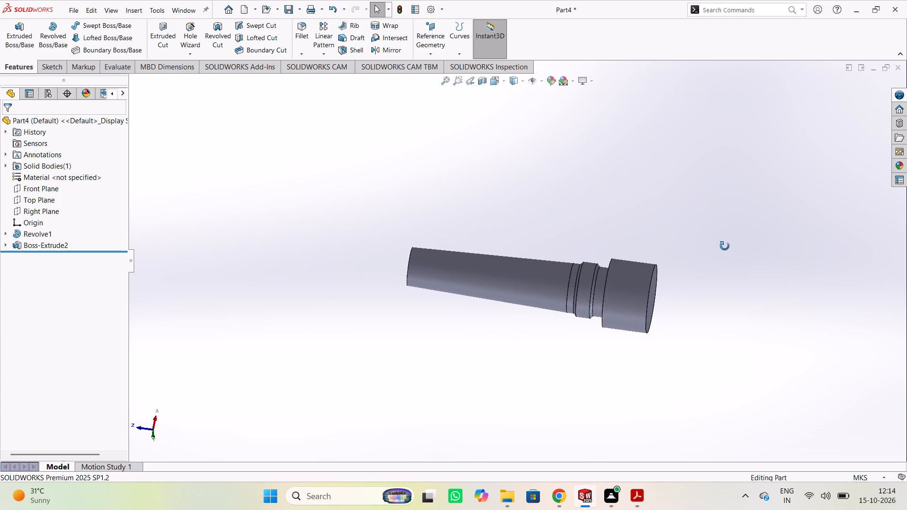
middle_click_drag(725, 246, 750, 179)
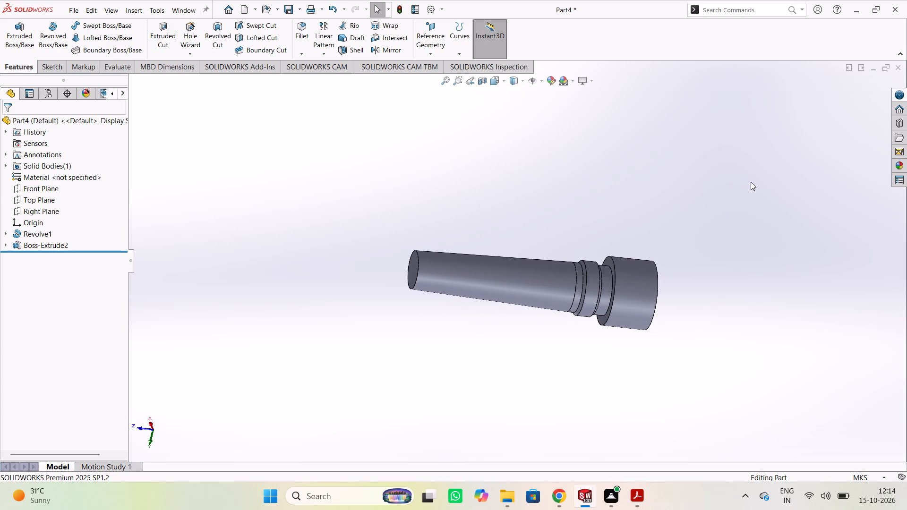
Examine the whole part from both ends and the opposite side, comparing the boss, shoulder and tapered shank.
middle_click_drag(734, 219, 701, 184)
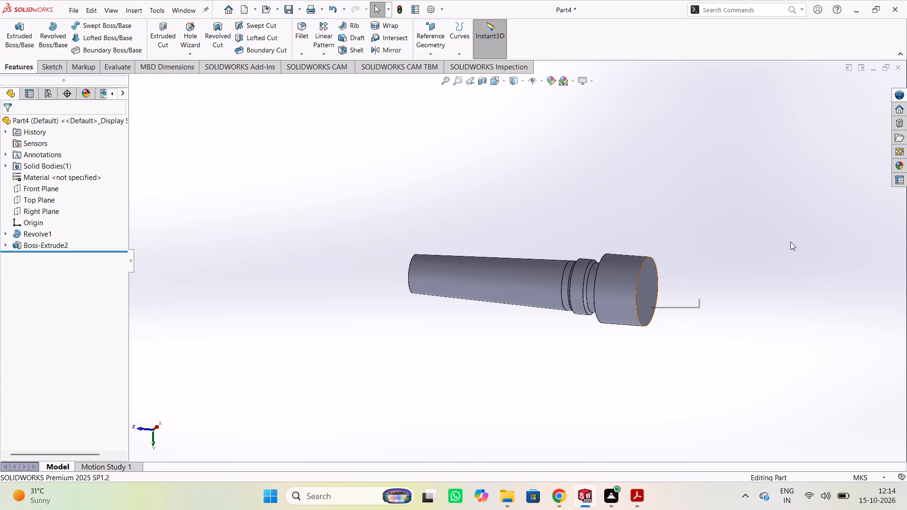
middle_click_drag(790, 242, 728, 242)
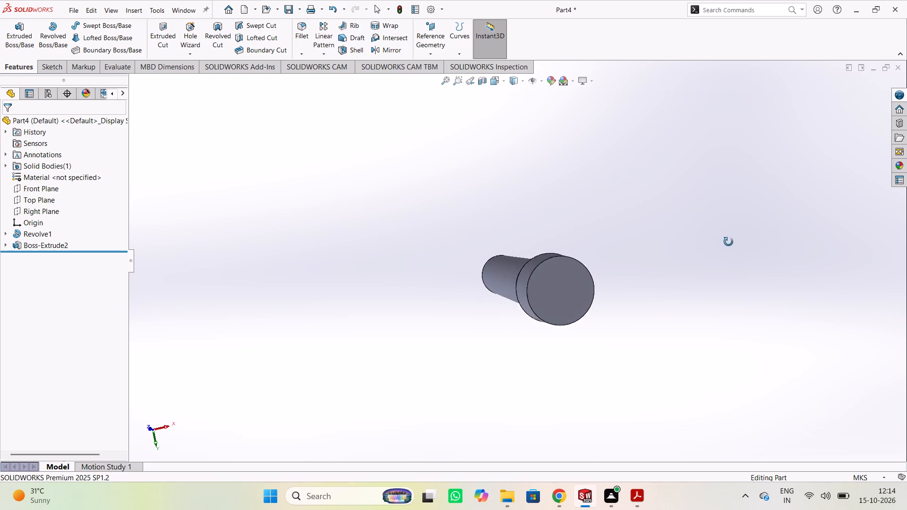
middle_click_drag(728, 242, 712, 245)
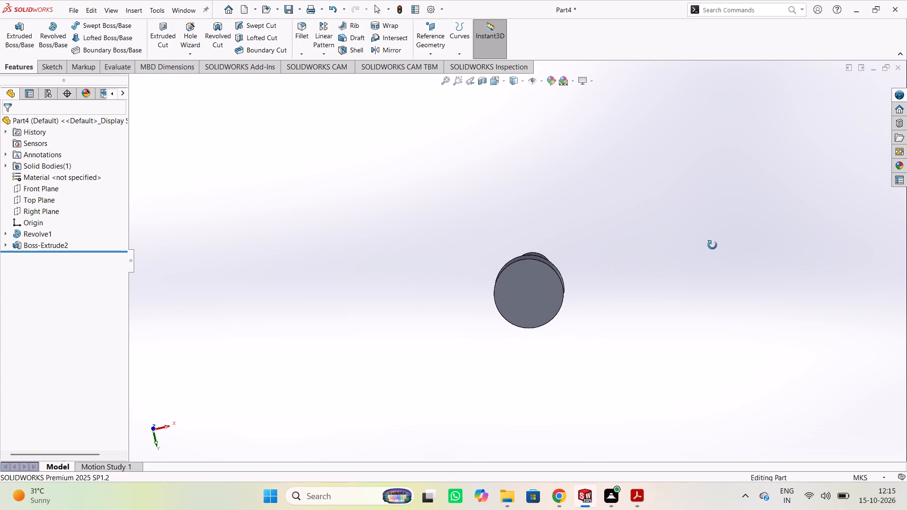
middle_click_drag(712, 245, 591, 268)
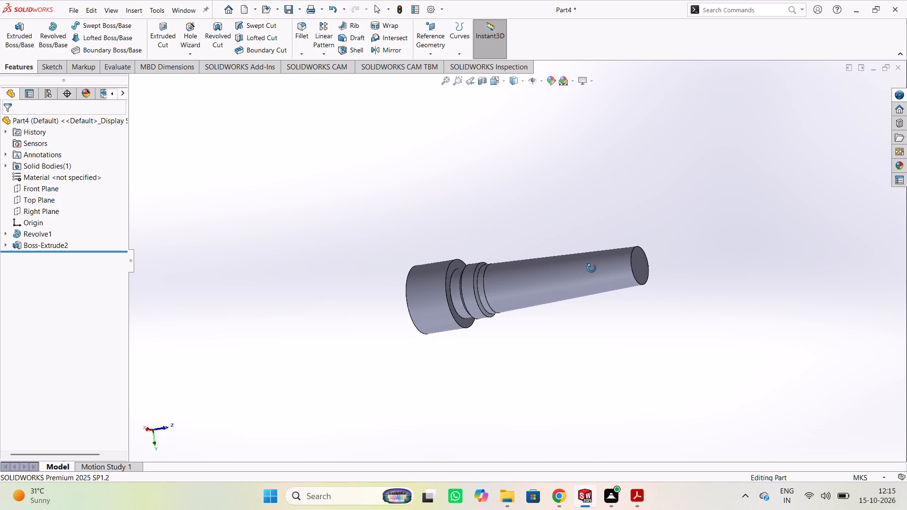
middle_click_drag(591, 268, 506, 284)
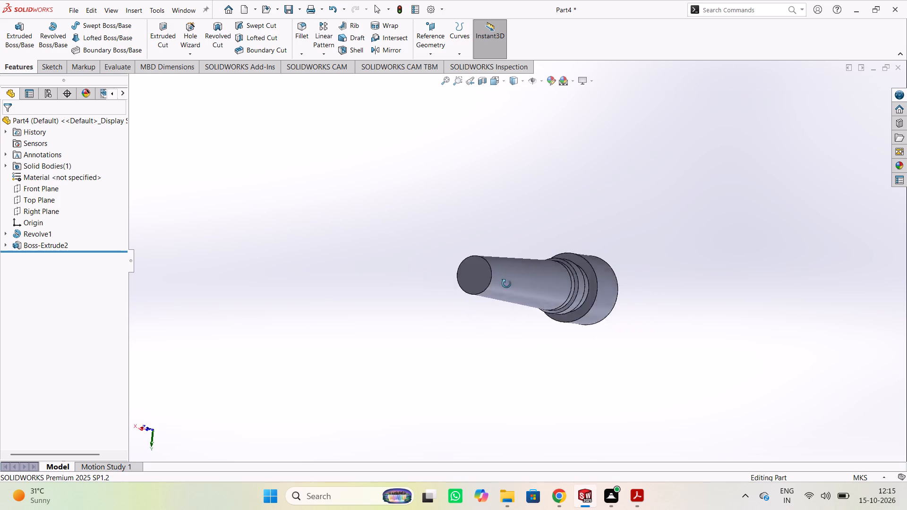
middle_click_drag(506, 284, 626, 255)
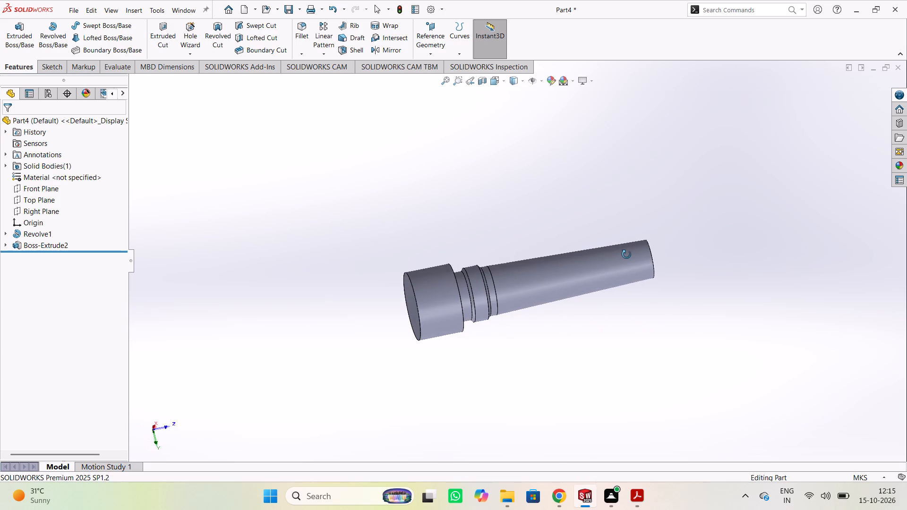
middle_click_drag(626, 255, 584, 252)
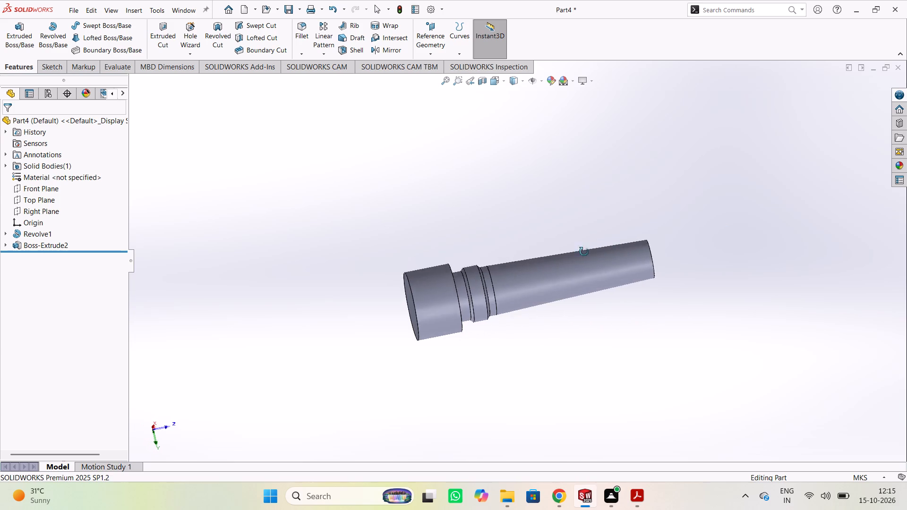
middle_click_drag(584, 252, 627, 257)
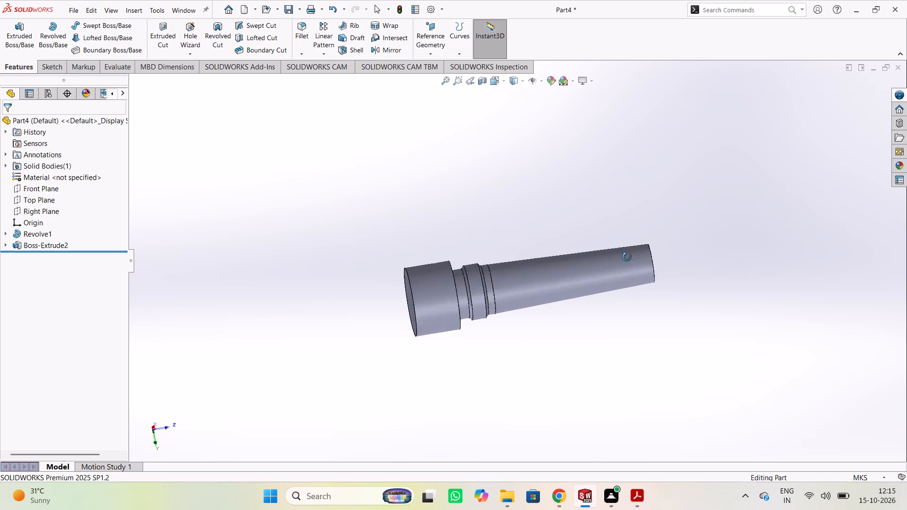
middle_click_drag(627, 257, 703, 254)
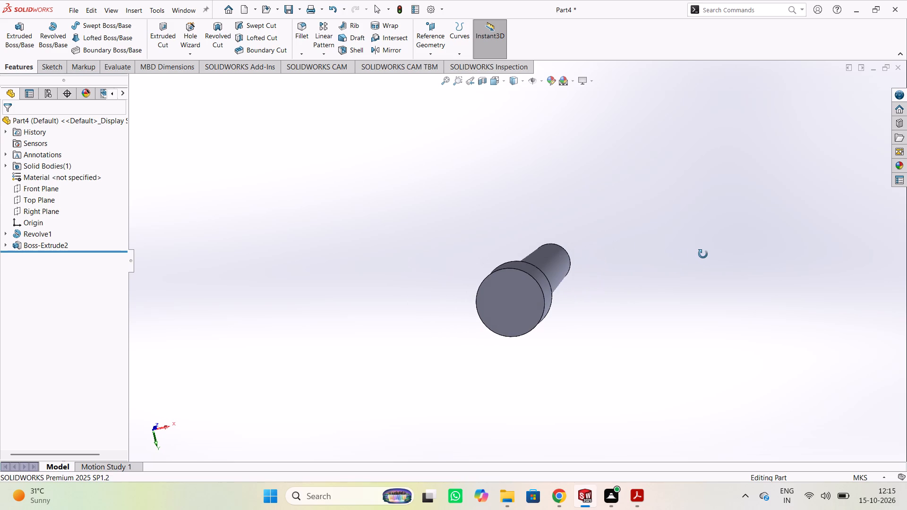
middle_click_drag(703, 254, 702, 254)
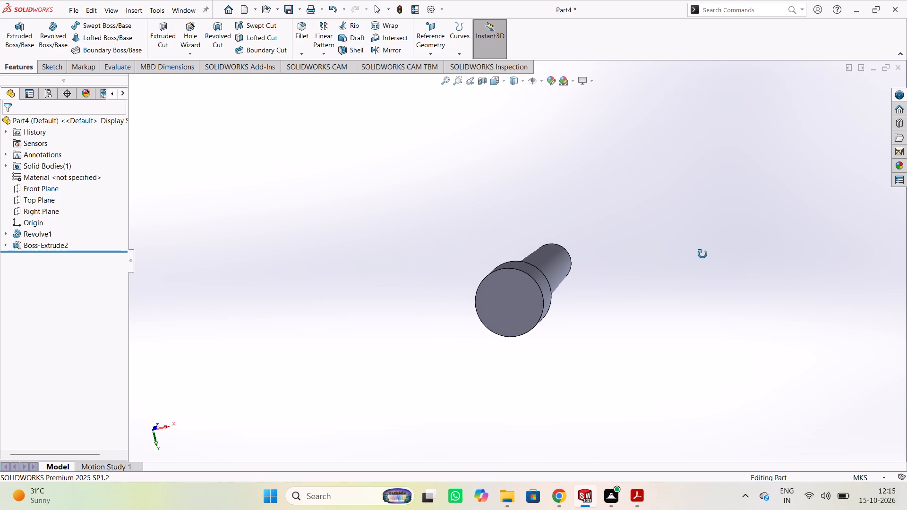
middle_click_drag(702, 254, 635, 275)
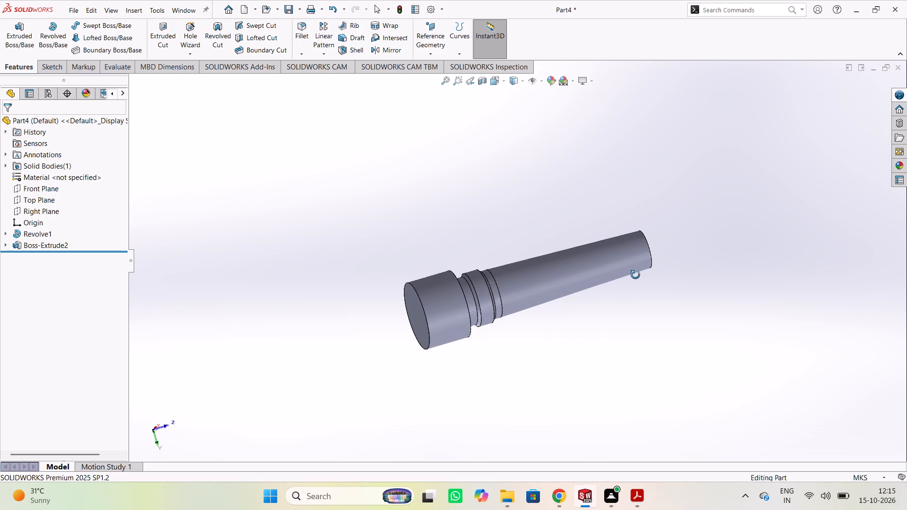
middle_click_drag(635, 275, 669, 275)
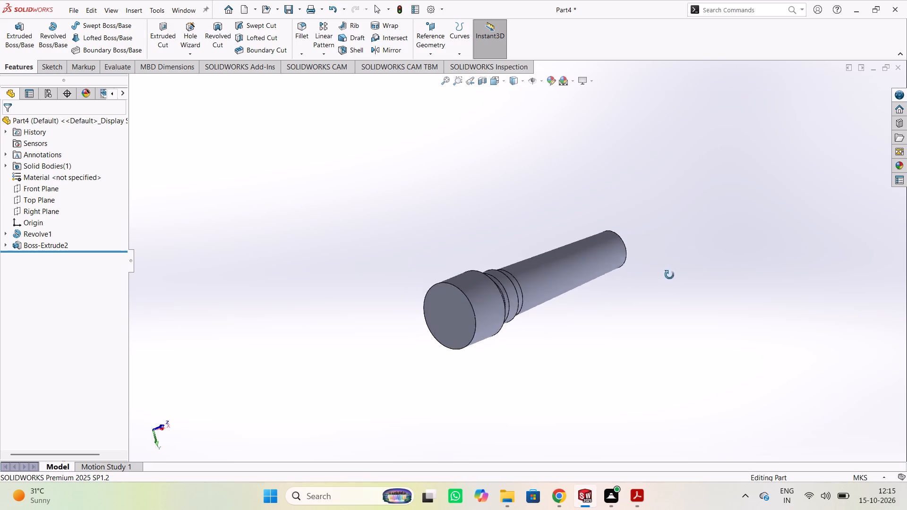
middle_click_drag(669, 275, 602, 285)
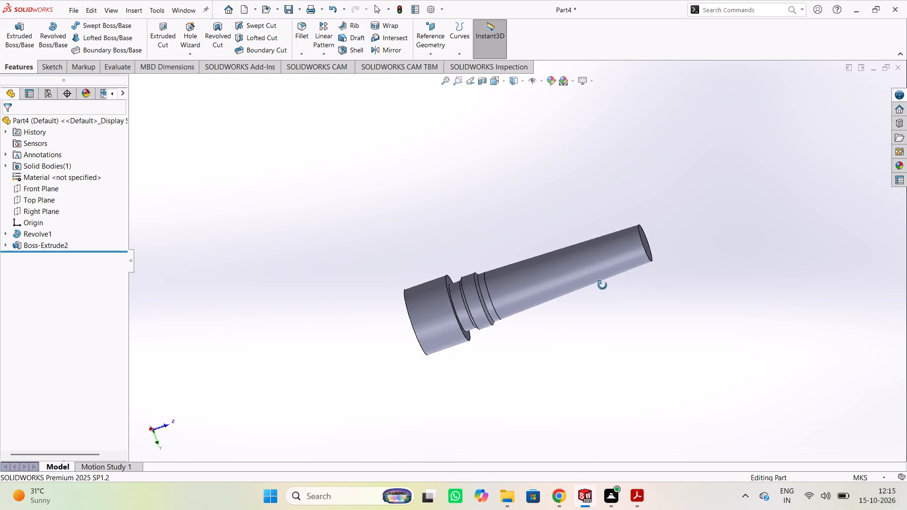
middle_click_drag(602, 285, 616, 288)
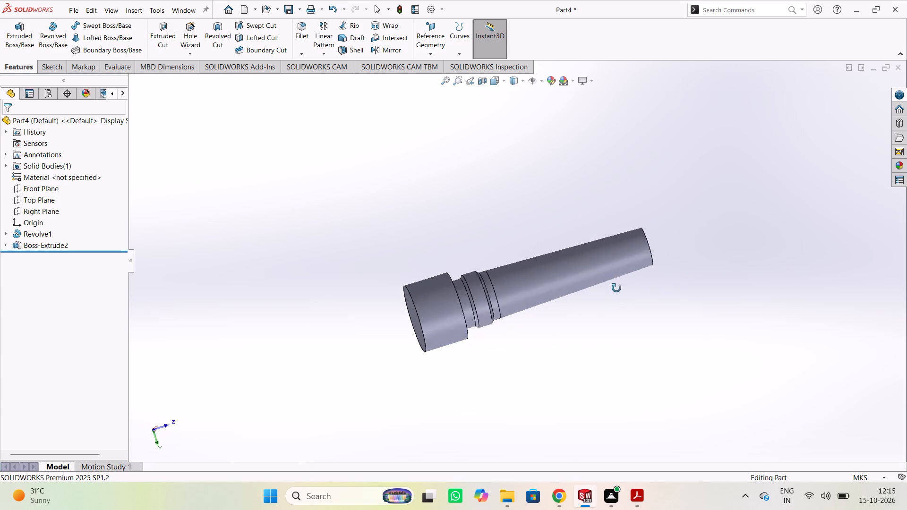
middle_click_drag(616, 288, 666, 298)
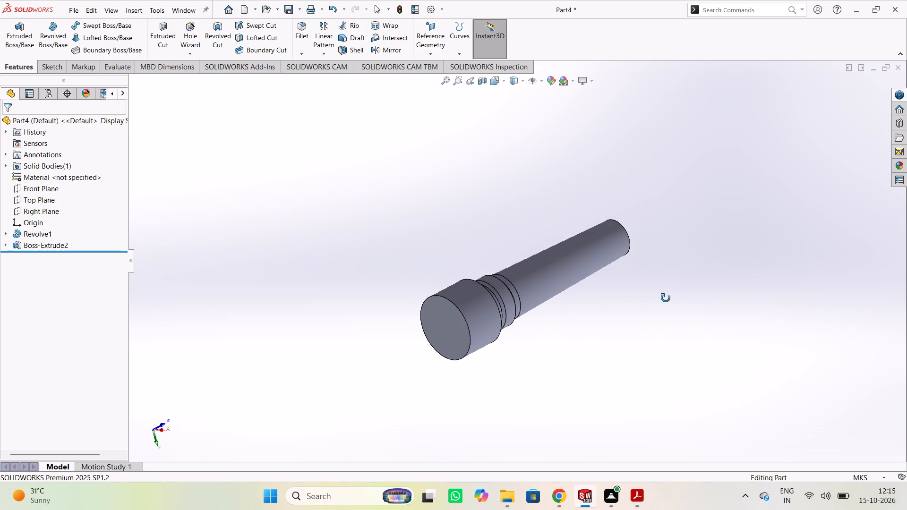
middle_click_drag(666, 298, 651, 302)
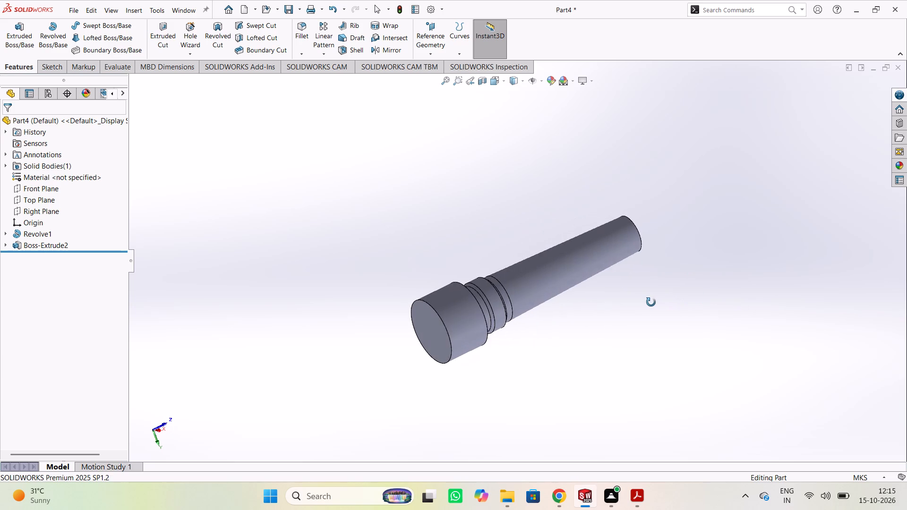
Examine the end boss from its end face and side, checking its transition into the grooved shoulder.
middle_click_drag(651, 302, 656, 306)
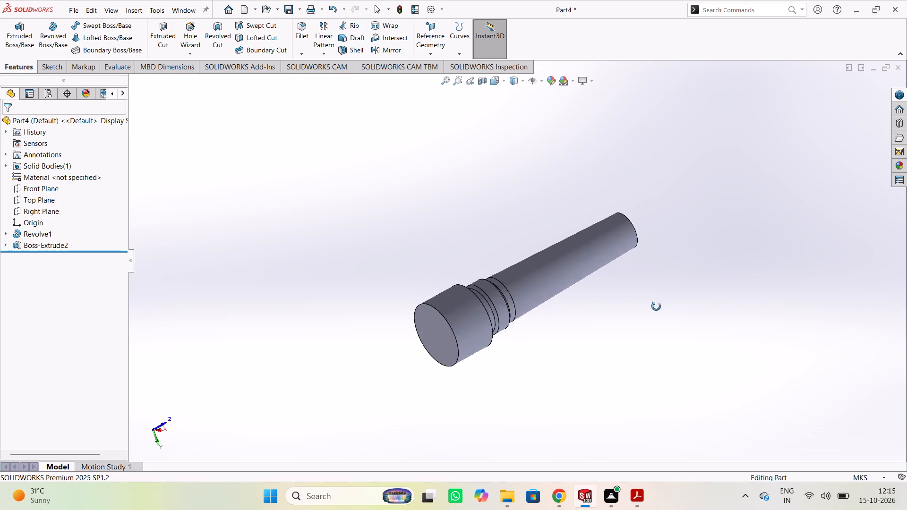
middle_click_drag(656, 306, 706, 324)
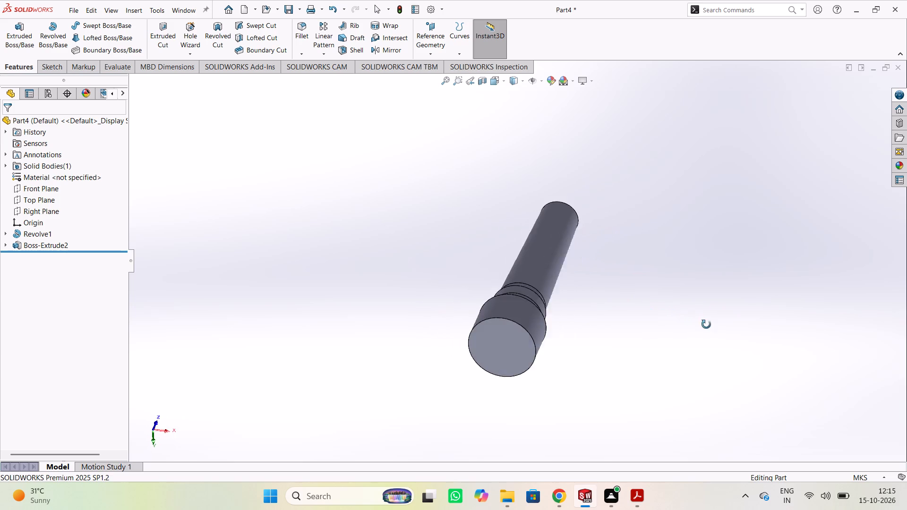
middle_click_drag(706, 324, 761, 319)
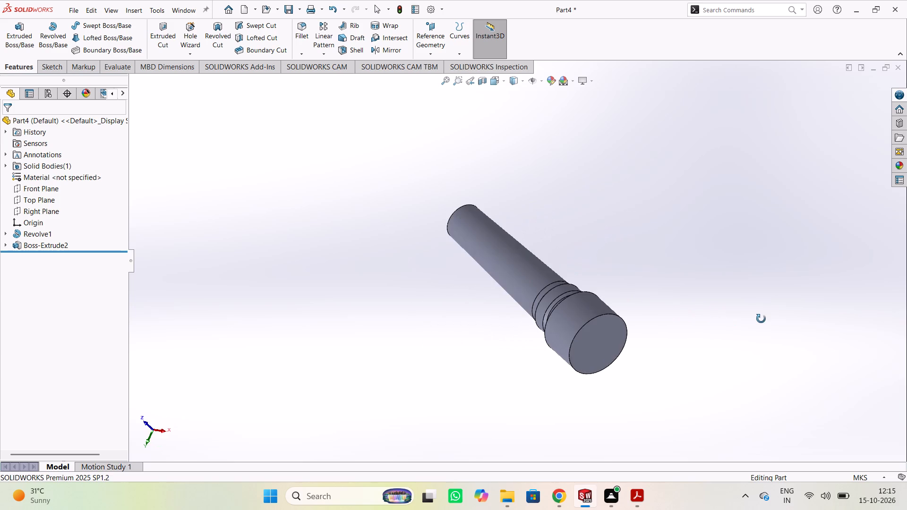
middle_click_drag(761, 319, 766, 322)
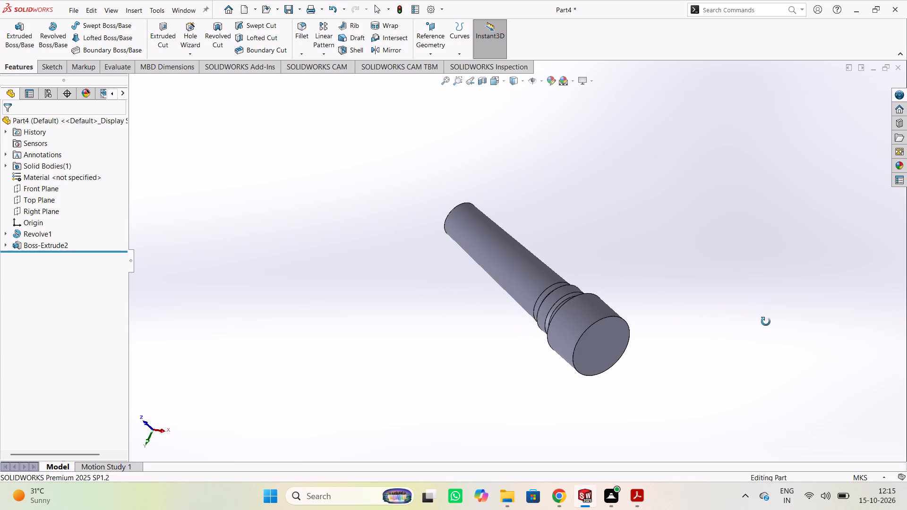
middle_click_drag(766, 322, 721, 328)
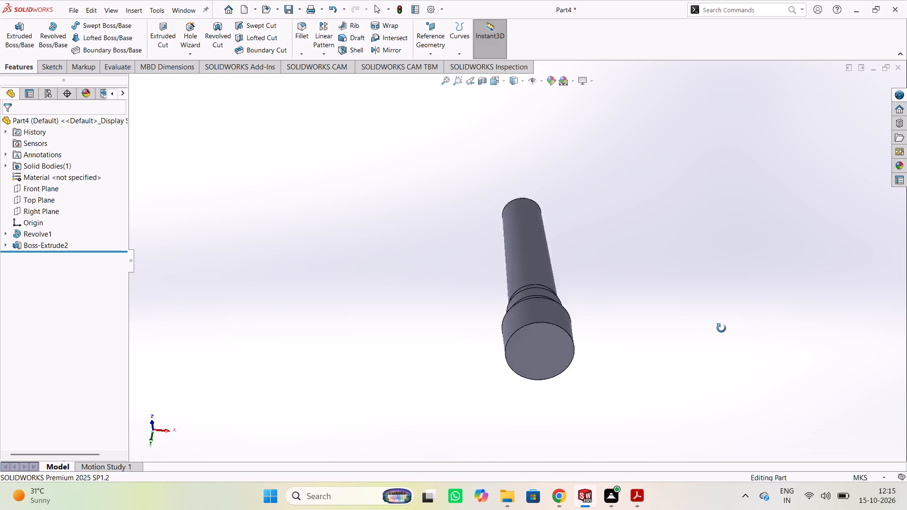
middle_click_drag(721, 328, 761, 327)
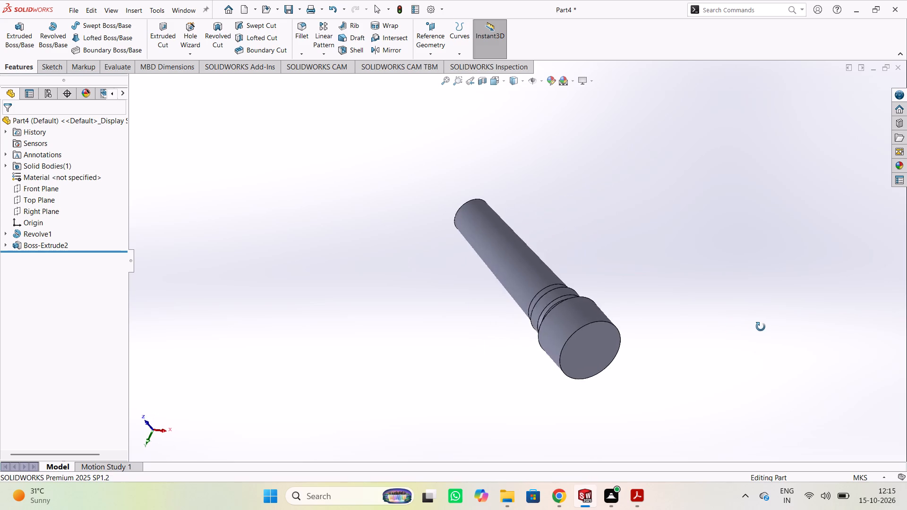
middle_click_drag(761, 327, 828, 327)
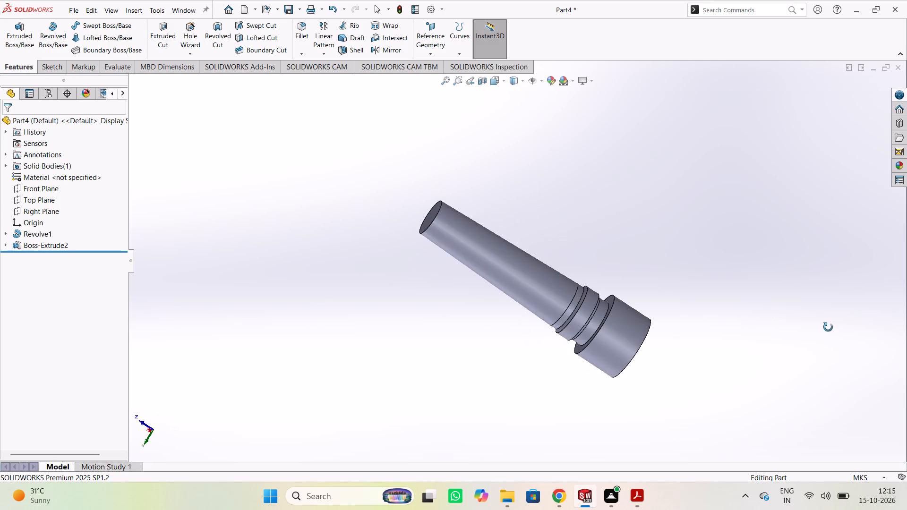
middle_click_drag(828, 327, 804, 323)
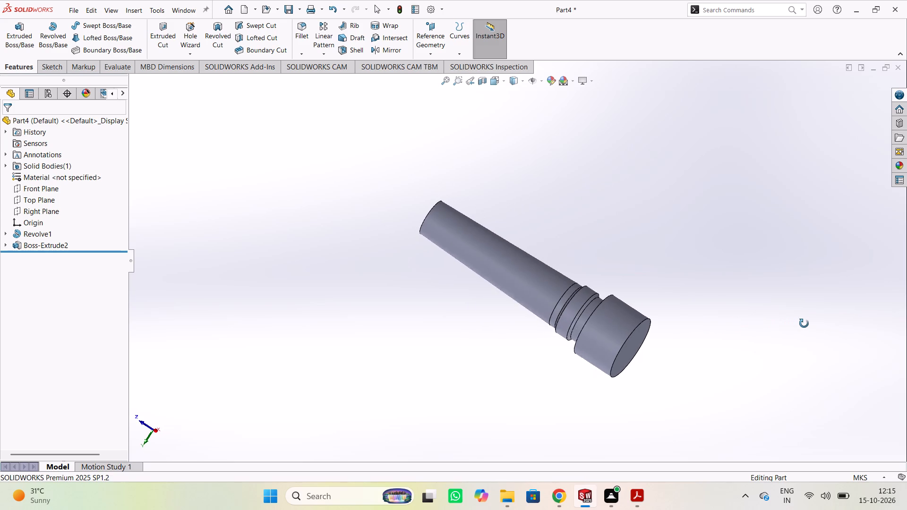
middle_click_drag(804, 323, 808, 324)
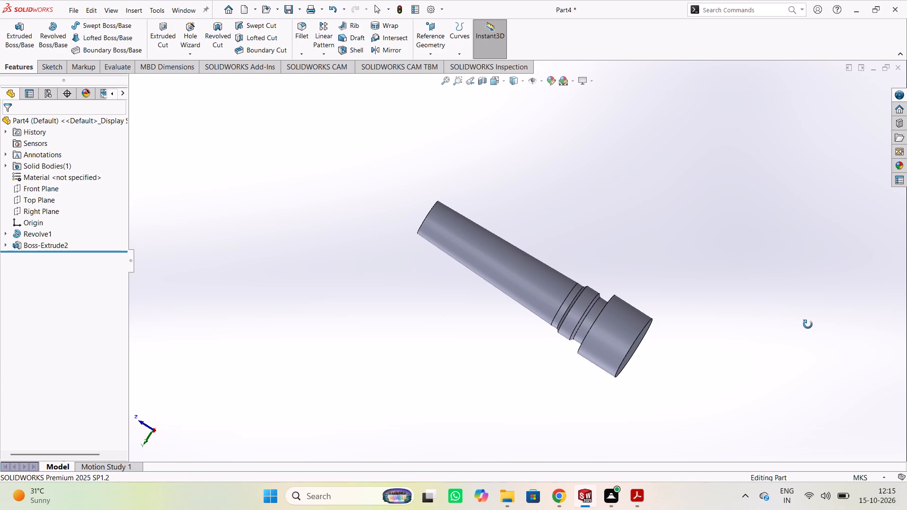
middle_click_drag(808, 324, 835, 331)
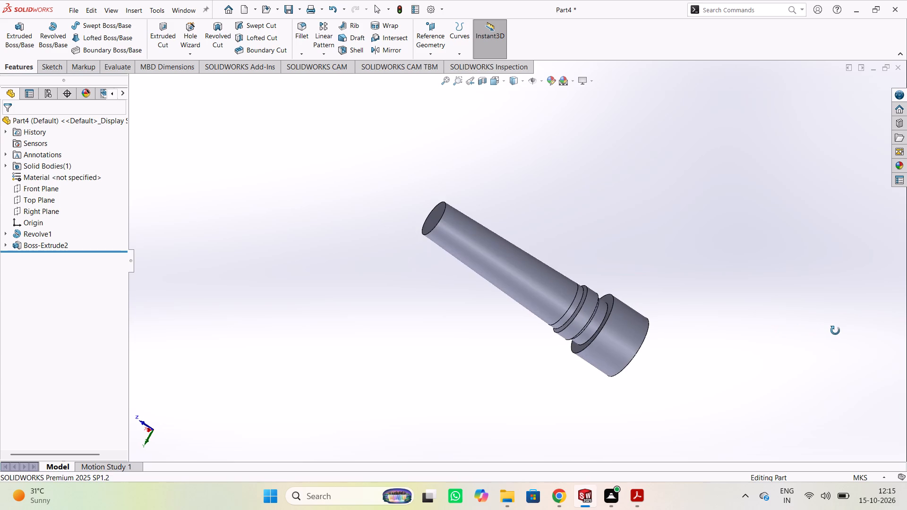
middle_click_drag(835, 331, 763, 328)
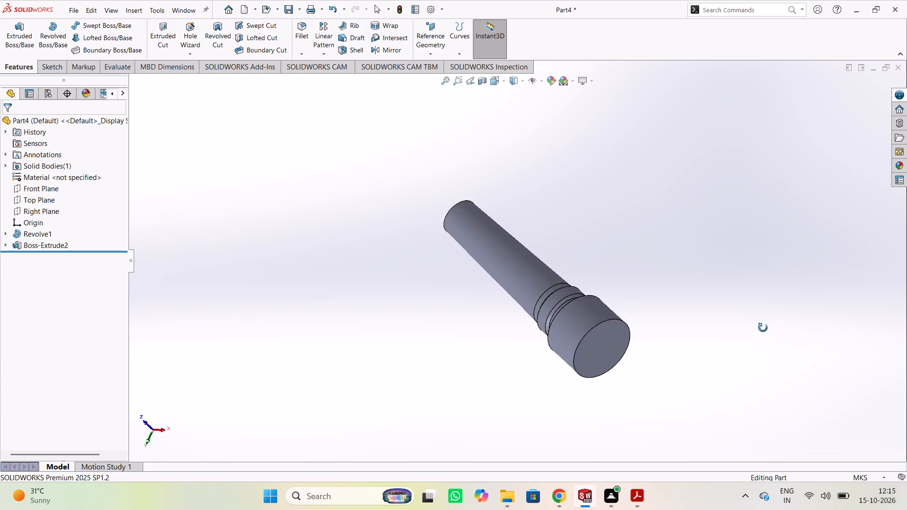
middle_click_drag(763, 328, 799, 326)
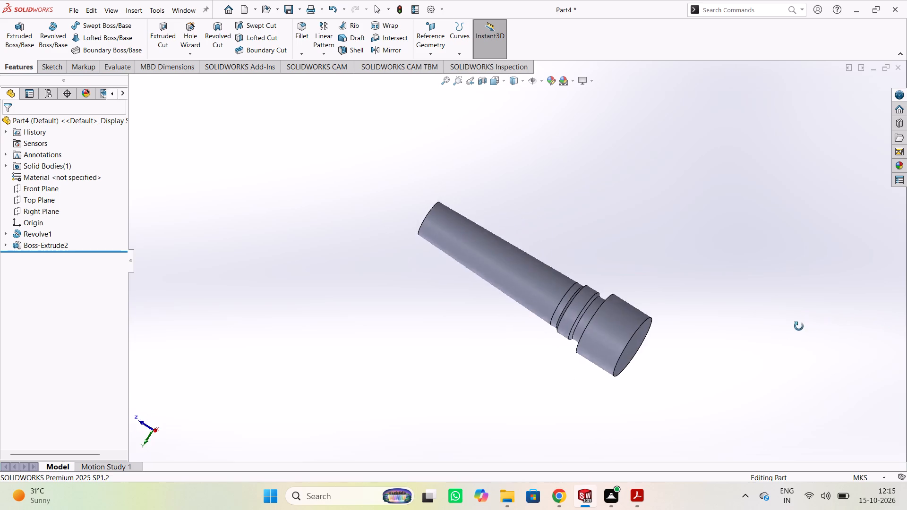
middle_click_drag(799, 326, 827, 329)
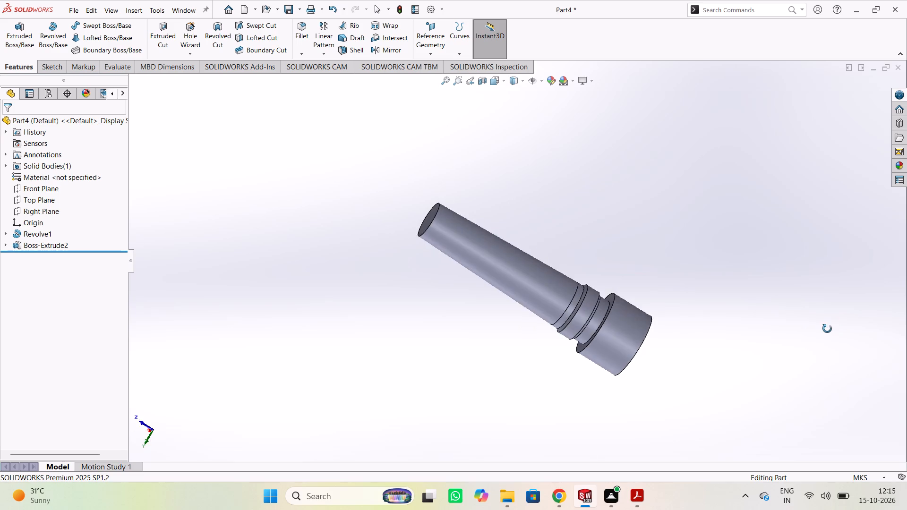
Examine the part from the narrow shank end, checking the boss's inner annular face and the stepped shoulder.
middle_click_drag(827, 329, 906, 314)
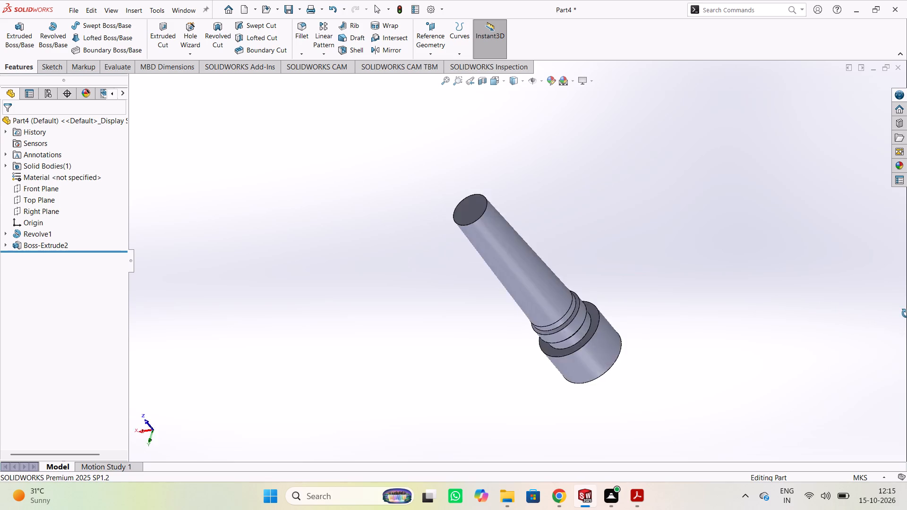
middle_click_drag(906, 314, 829, 324)
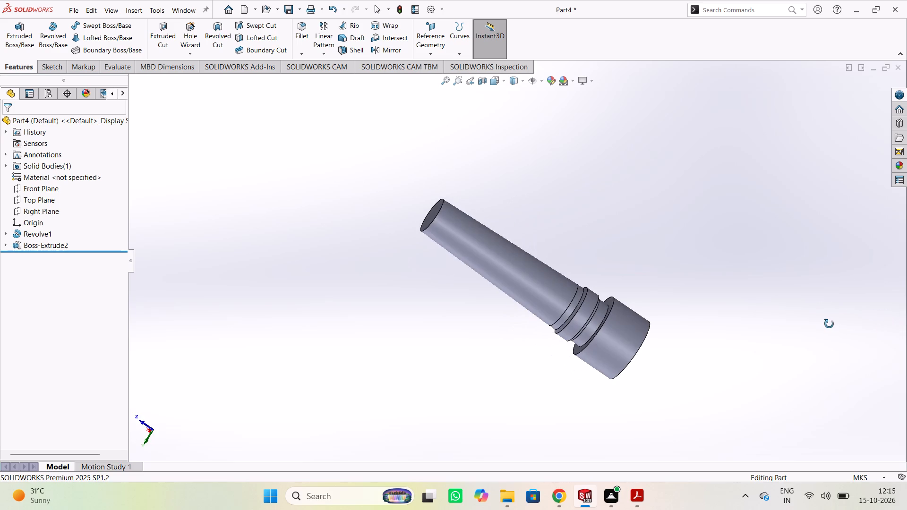
middle_click_drag(829, 324, 876, 318)
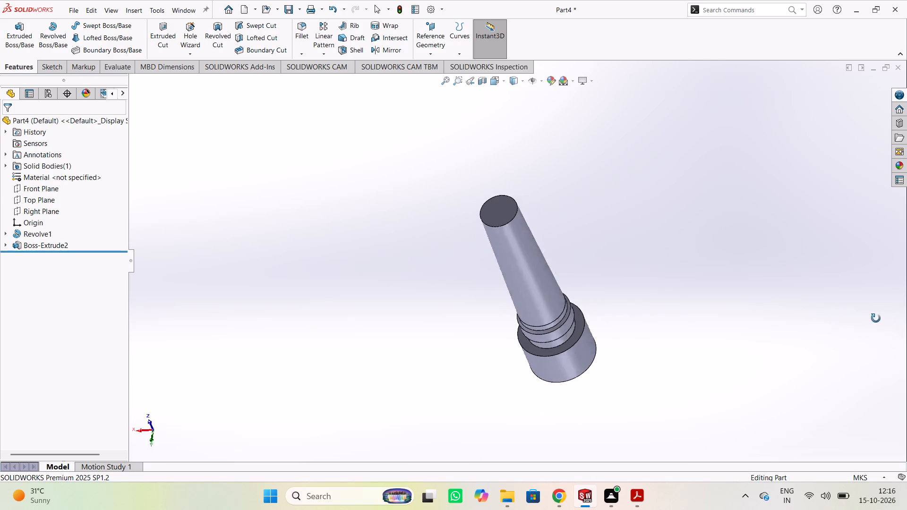
middle_click_drag(876, 318, 905, 290)
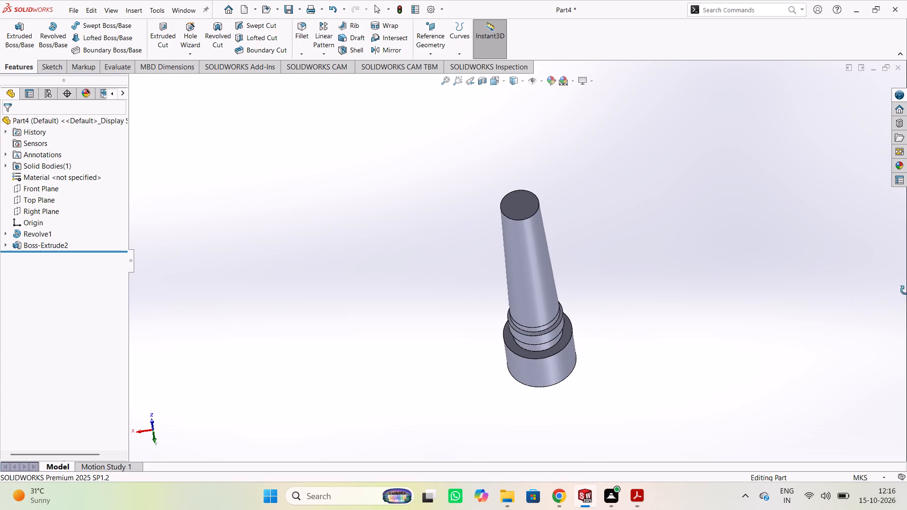
middle_click_drag(905, 290, 898, 302)
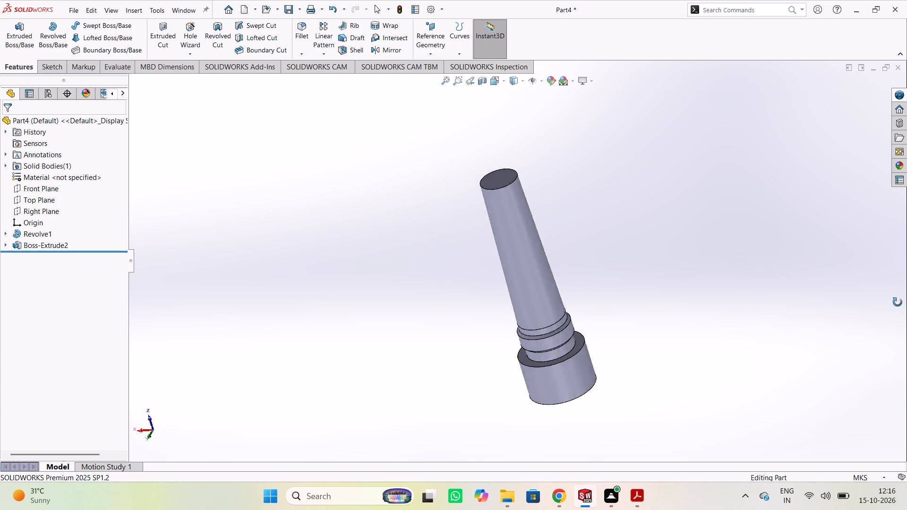
middle_click_drag(898, 302, 821, 288)
middle_click(825, 295)
middle_click_drag(825, 298, 787, 267)
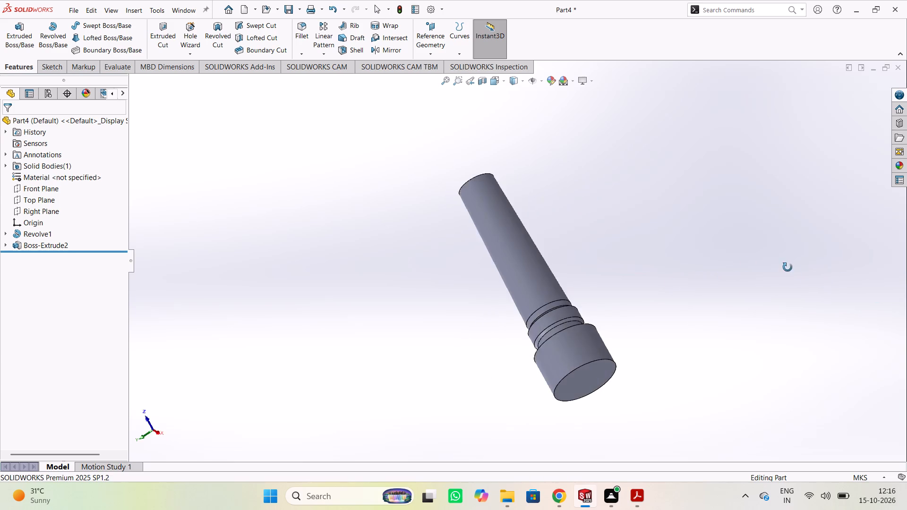
Examine the upright part all around, comparing the boss, neck and shoulder with the tapered shank.
middle_click_drag(787, 267, 811, 247)
middle_click_drag(835, 247, 738, 254)
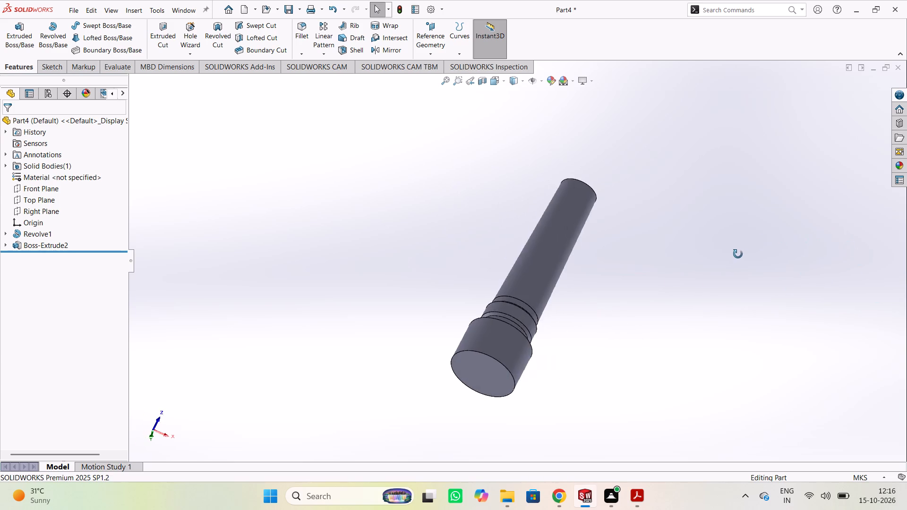
middle_click_drag(738, 254, 840, 265)
middle_click_drag(840, 265, 733, 262)
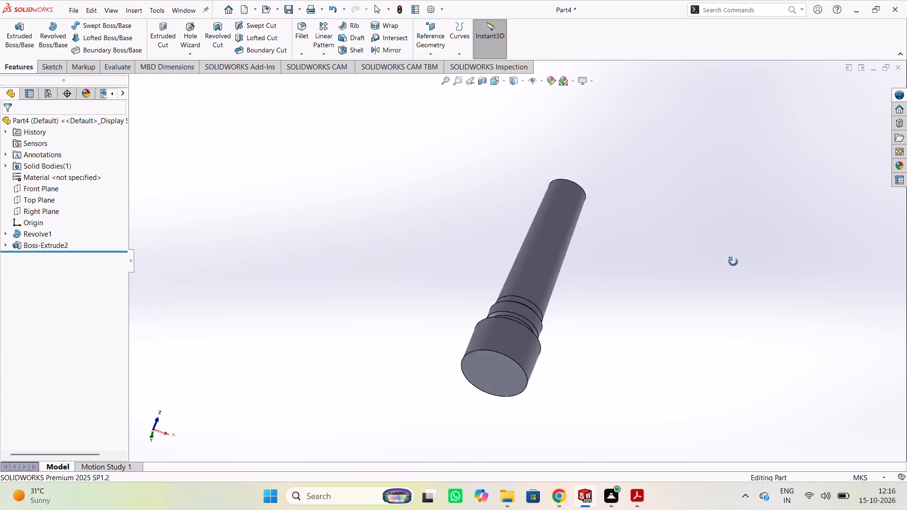
middle_click_drag(733, 262, 710, 275)
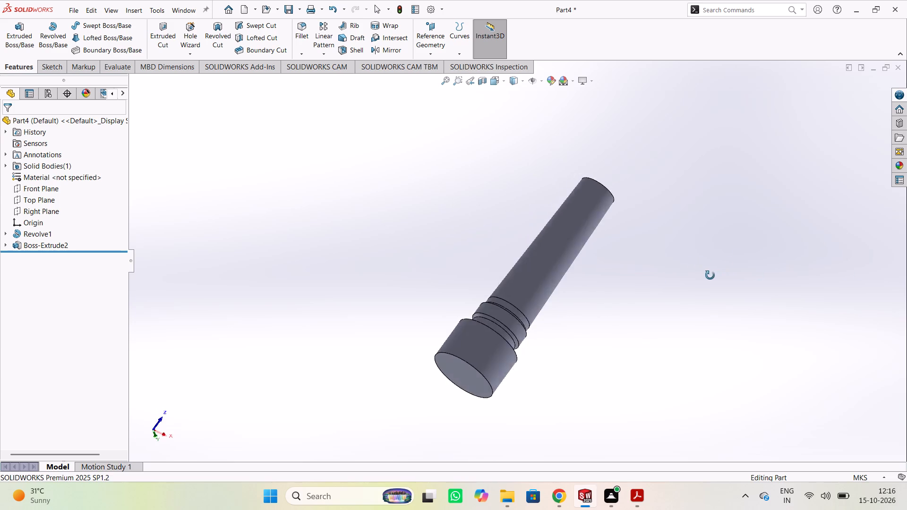
middle_click_drag(710, 275, 854, 274)
middle_click_drag(811, 280, 881, 280)
middle_click(776, 287)
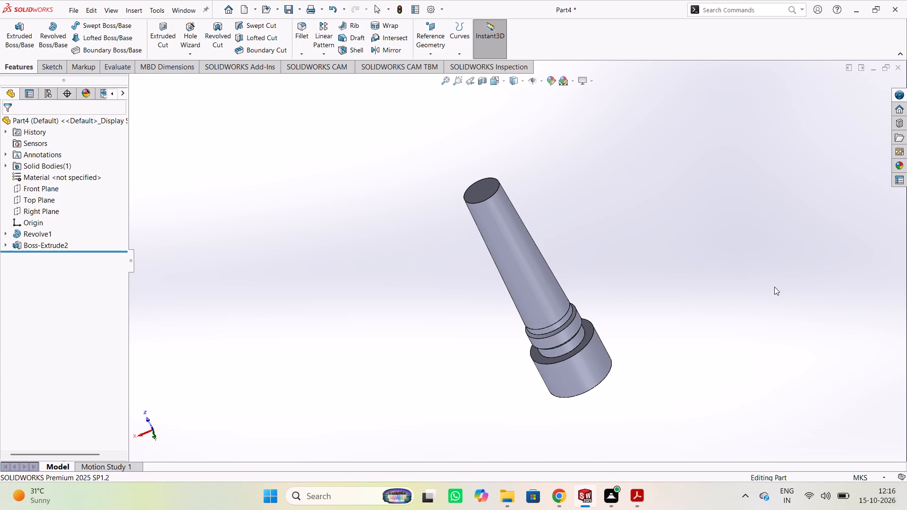
middle_click_drag(738, 286, 906, 288)
middle_click_drag(733, 291, 688, 295)
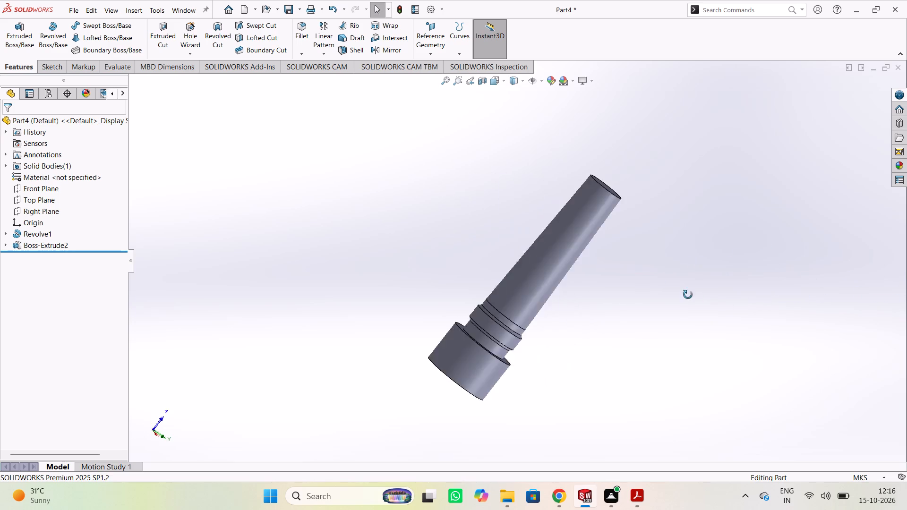
middle_click_drag(688, 295, 805, 286)
middle_click_drag(757, 286, 860, 295)
middle_click_drag(721, 291, 873, 289)
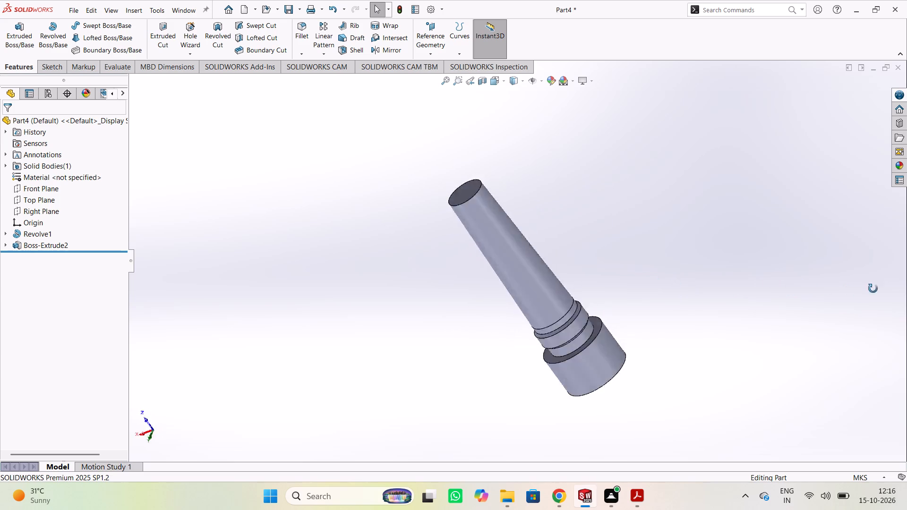
middle_click_drag(873, 289, 824, 301)
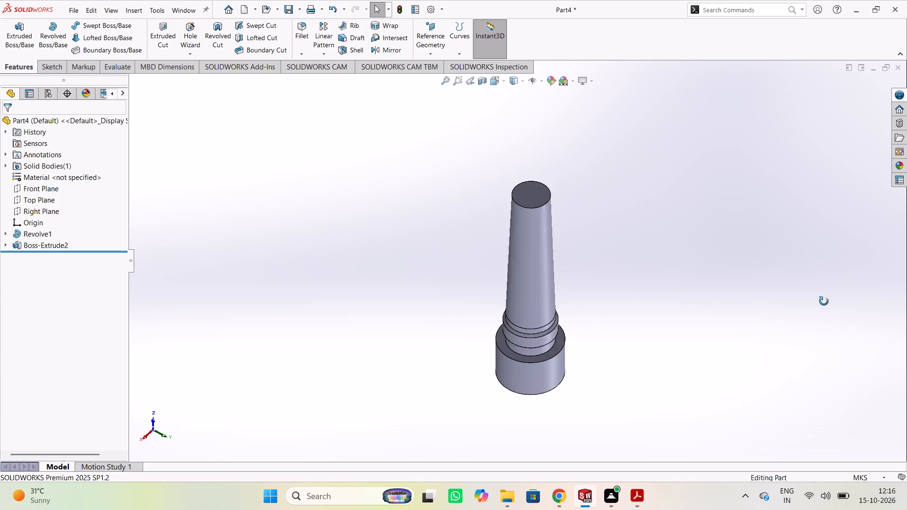
Examine the whole part in side profile and from both ends, checking the shank taper and overall proportions.
middle_click_drag(824, 301, 495, 238)
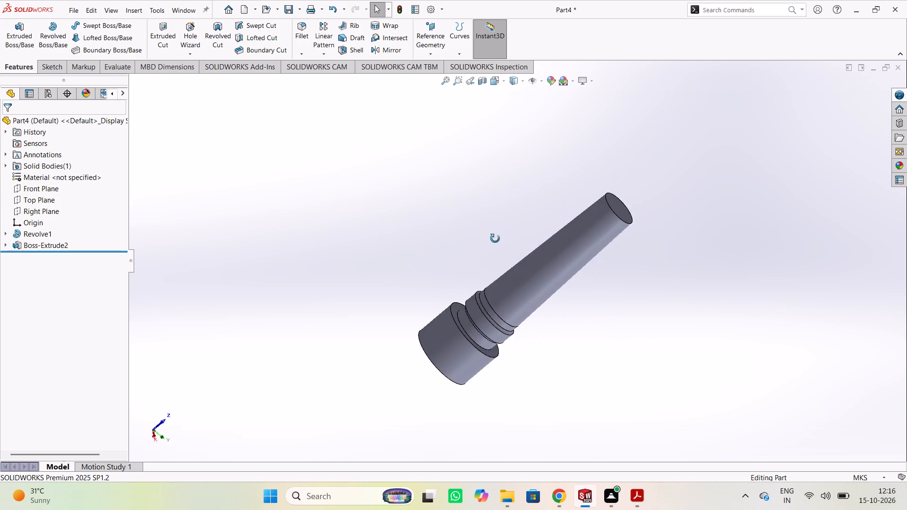
middle_click_drag(495, 238, 697, 257)
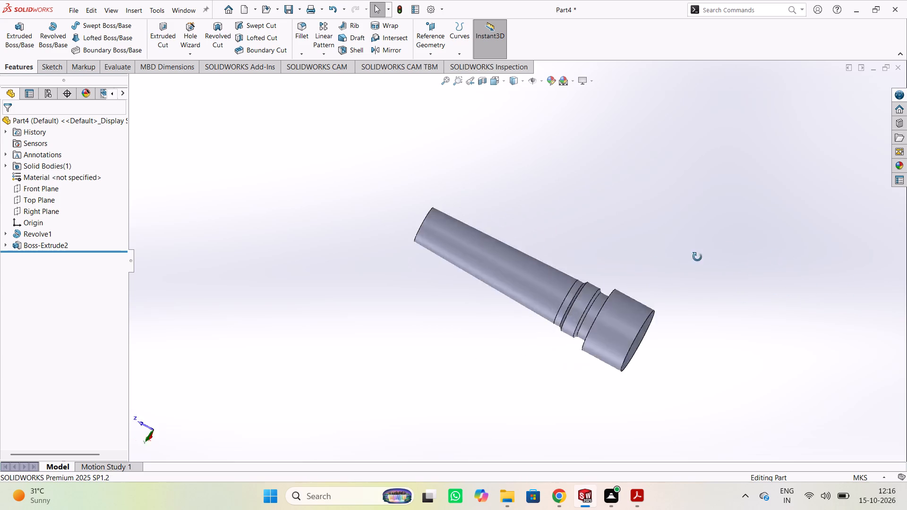
middle_click_drag(697, 257, 809, 263)
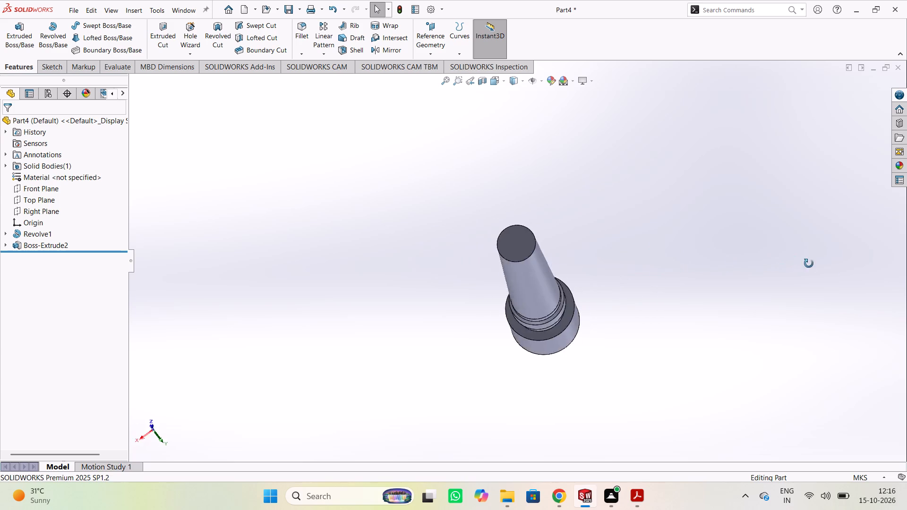
middle_click_drag(809, 263, 847, 272)
middle_click_drag(844, 274, 648, 242)
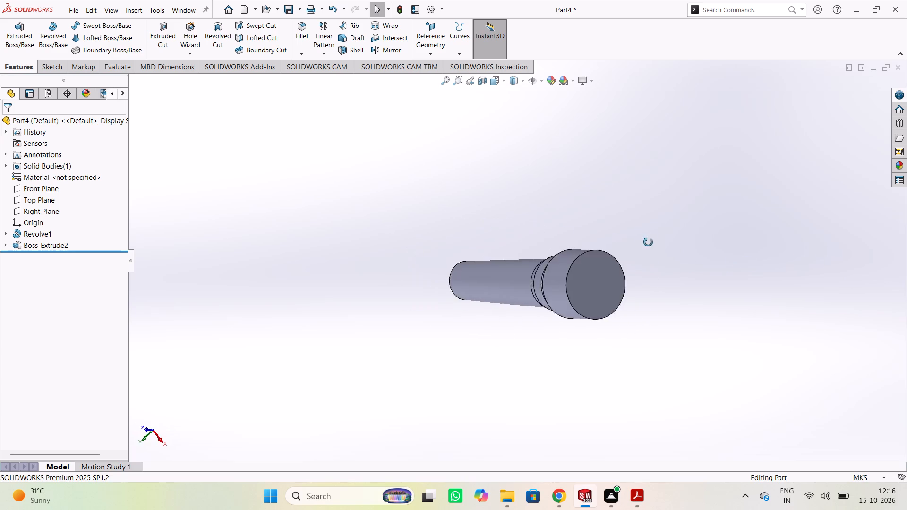
middle_click_drag(648, 242, 502, 249)
middle_click_drag(498, 249, 709, 280)
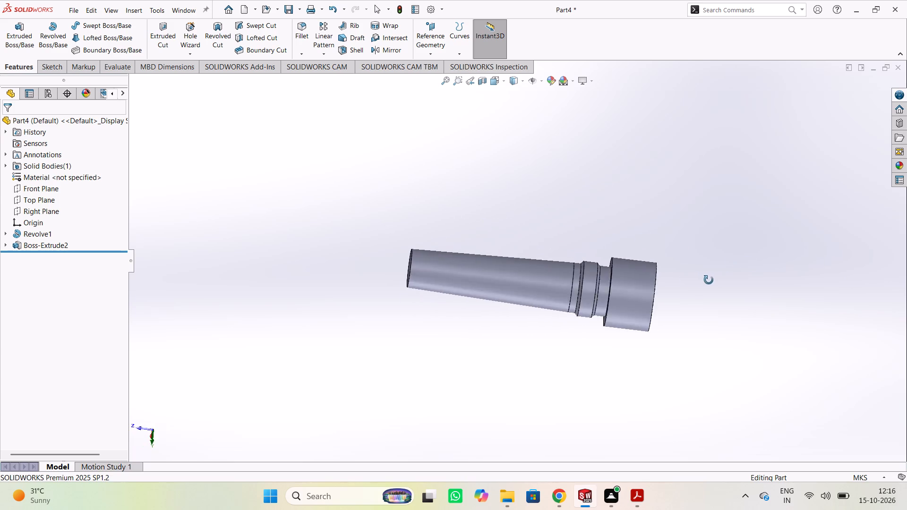
middle_click_drag(709, 280, 519, 231)
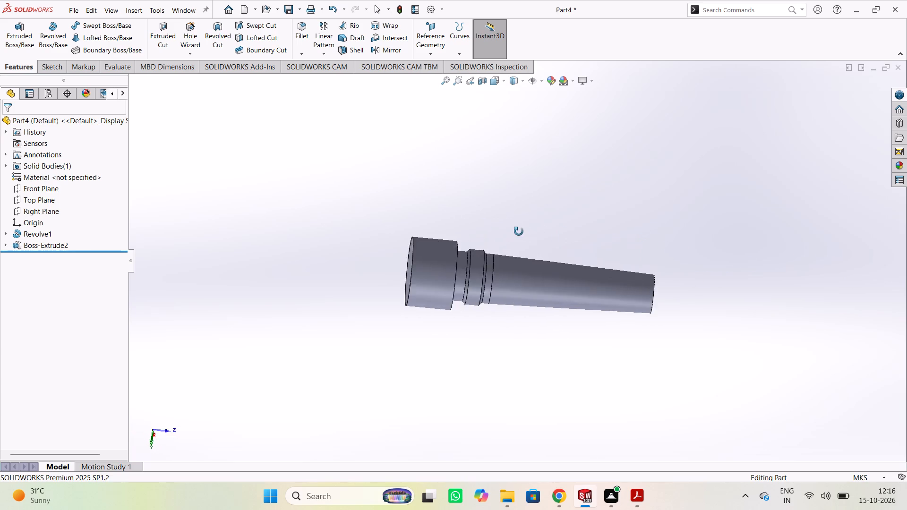
middle_click_drag(519, 231, 787, 281)
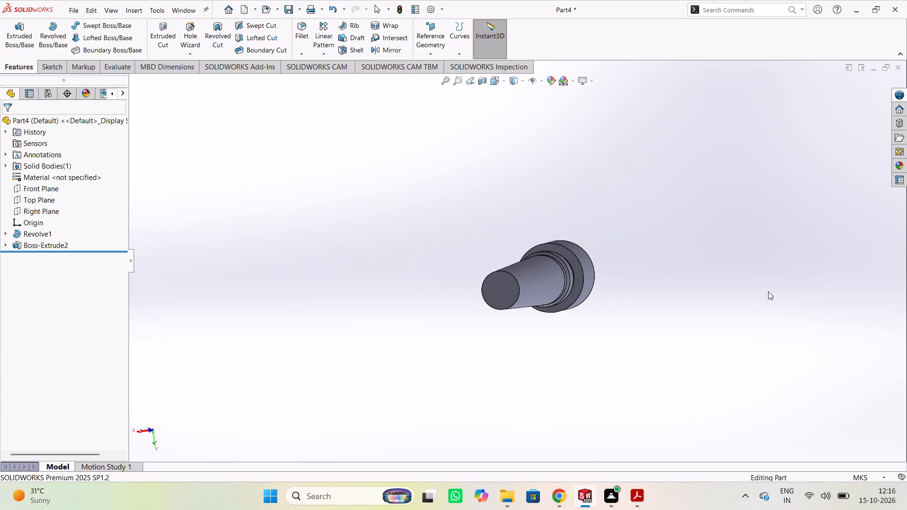
middle_click_drag(753, 297, 755, 306)
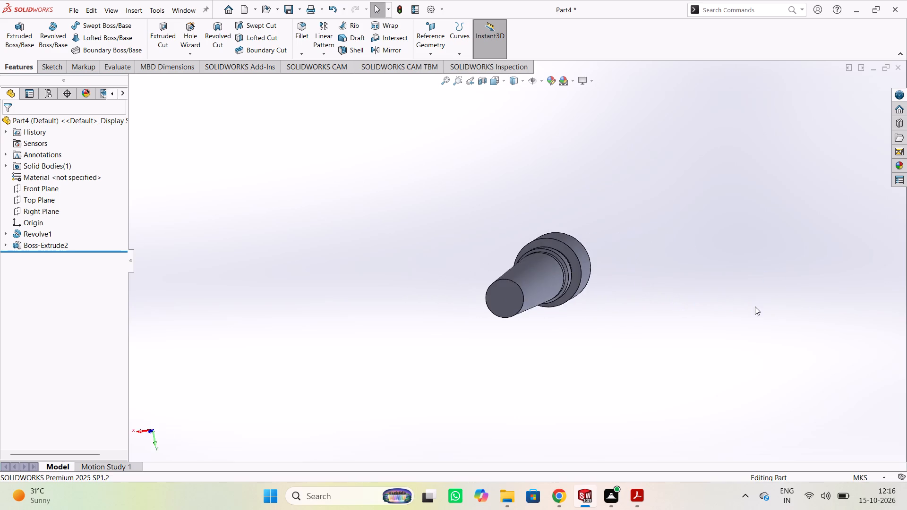
middle_click_drag(751, 311, 839, 430)
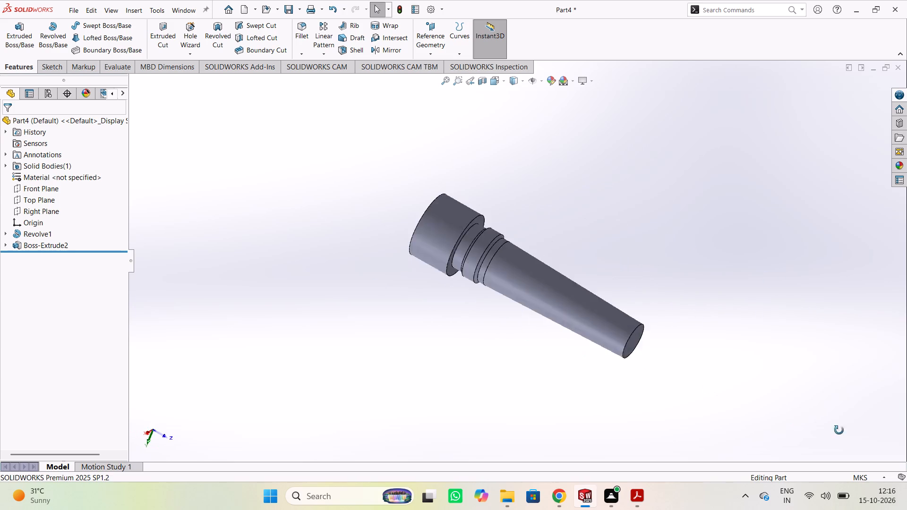
Examine the part obliquely from the shank and boss ends, checking the boss end face and the grooved shoulder.
middle_click_drag(839, 430, 844, 432)
middle_click_drag(854, 434, 890, 434)
middle_click_drag(890, 434, 834, 393)
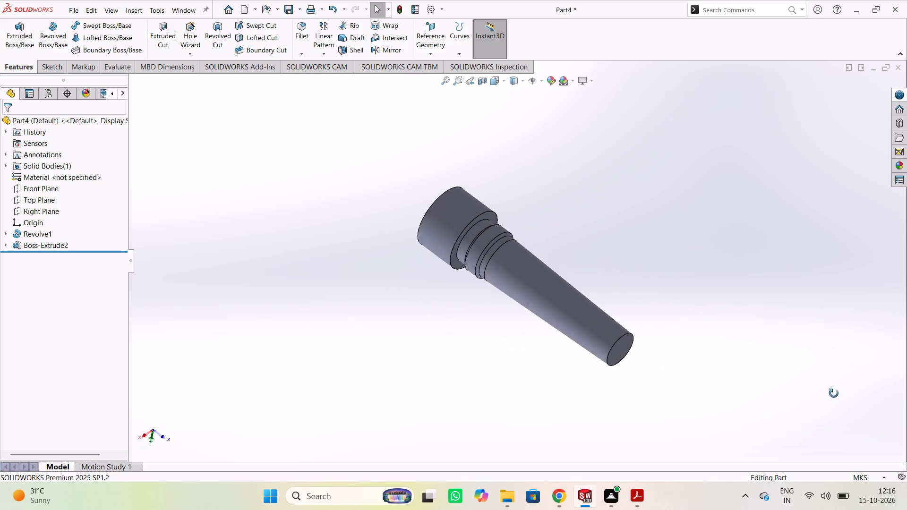
middle_click_drag(834, 393, 906, 379)
middle_click_drag(906, 379, 730, 380)
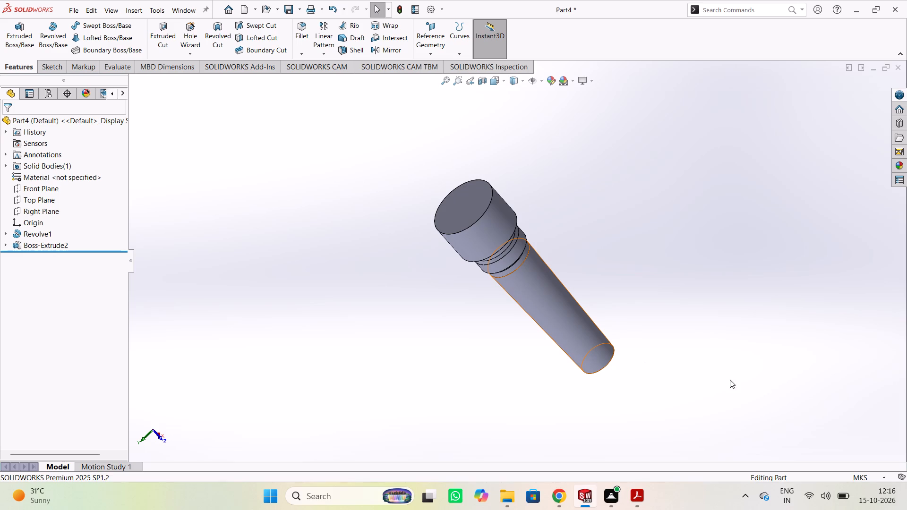
middle_click_drag(730, 380, 823, 386)
middle_click_drag(804, 386, 823, 374)
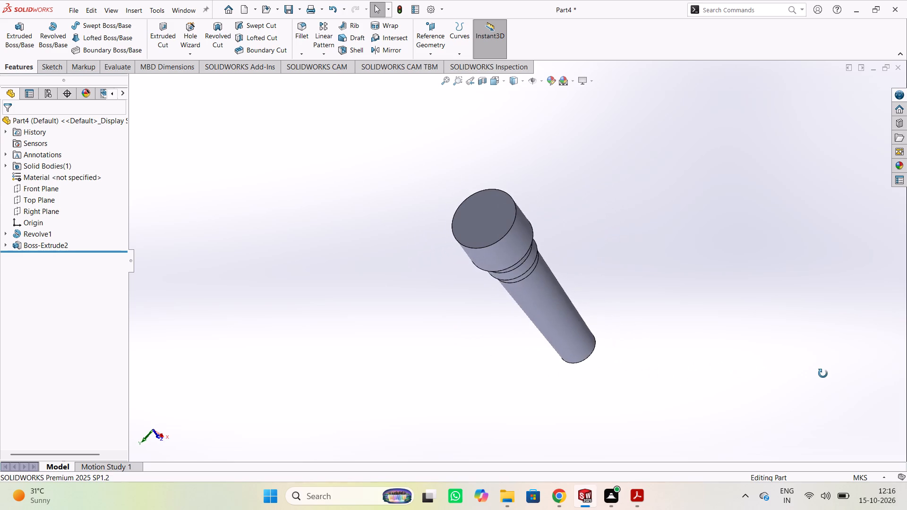
middle_click_drag(823, 374, 652, 348)
middle_click_drag(635, 348, 737, 322)
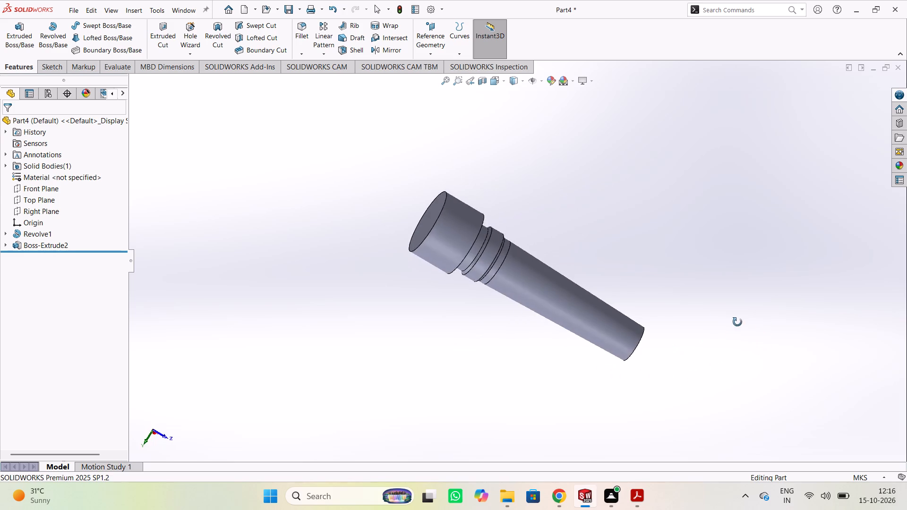
middle_click_drag(737, 322, 599, 296)
middle_click_drag(579, 296, 563, 296)
middle_click_drag(559, 296, 783, 332)
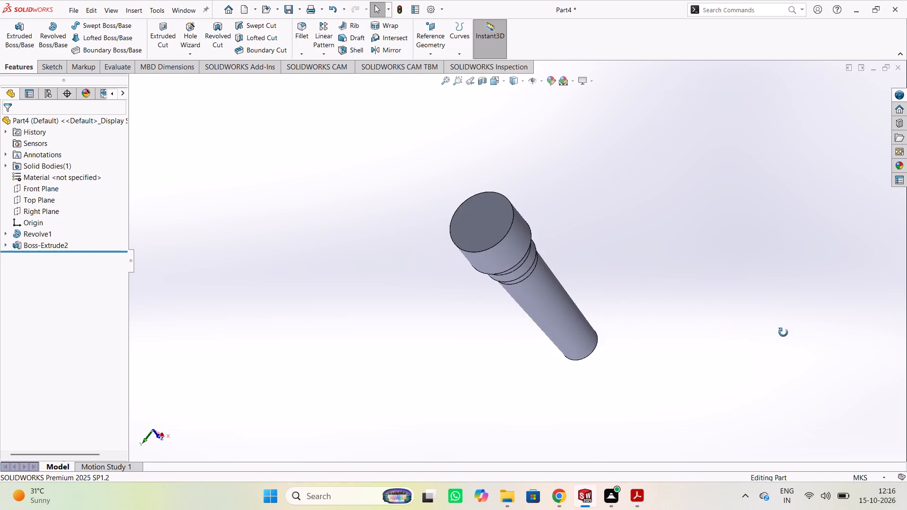
Examine the tapered shank and its small end face, comparing them with the stepped shoulder and end boss.
middle_click_drag(783, 332, 574, 317)
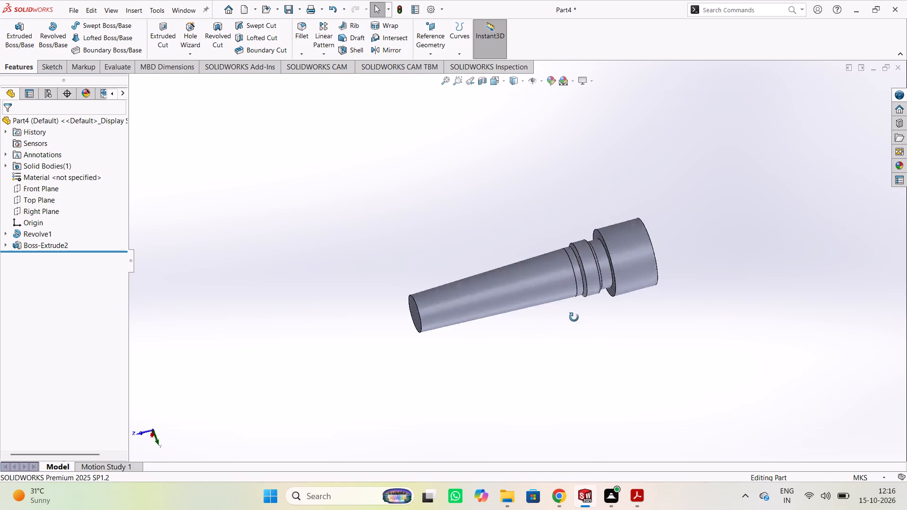
middle_click_drag(574, 317, 506, 303)
middle_click_drag(495, 303, 488, 303)
middle_click_drag(488, 303, 618, 312)
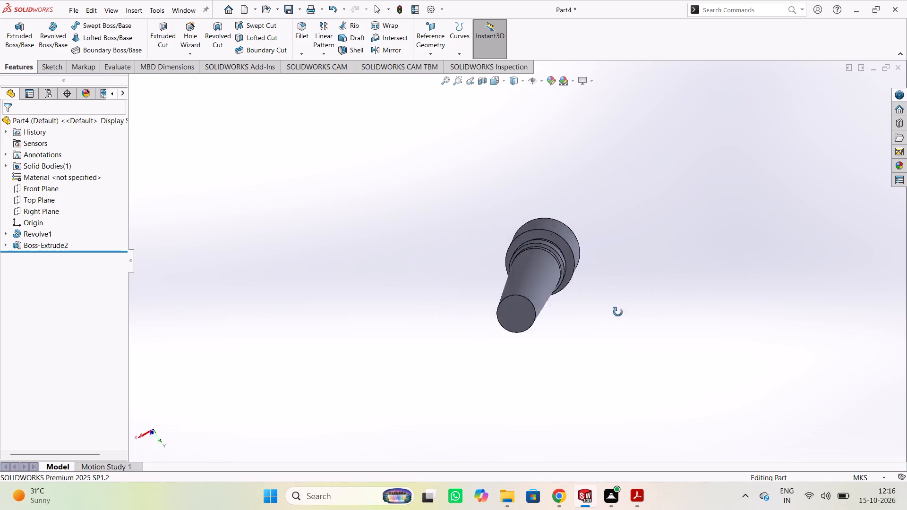
middle_click_drag(618, 312, 807, 353)
middle_click_drag(705, 332, 621, 324)
middle_click_drag(621, 324, 775, 325)
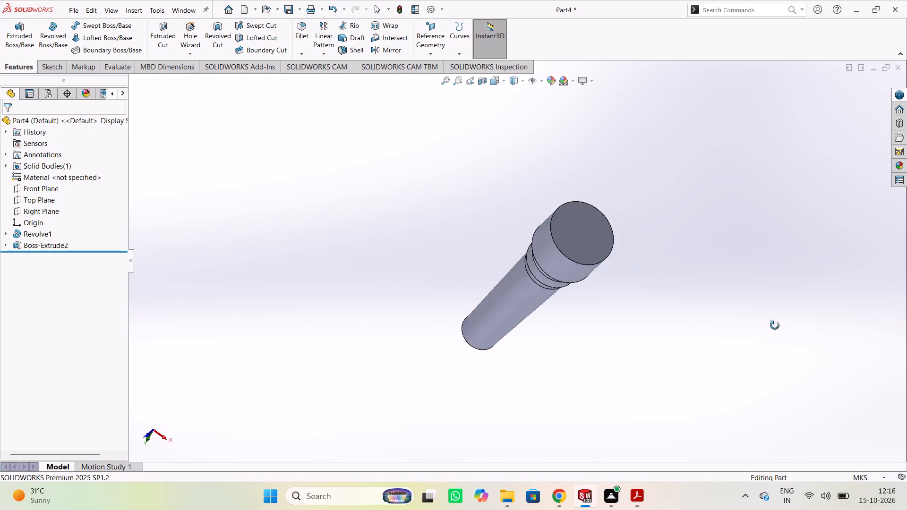
middle_click_drag(775, 325, 828, 347)
middle_click(828, 347)
middle_click_drag(777, 348, 687, 334)
middle_click_drag(663, 333, 906, 378)
middle_click_drag(886, 374, 698, 324)
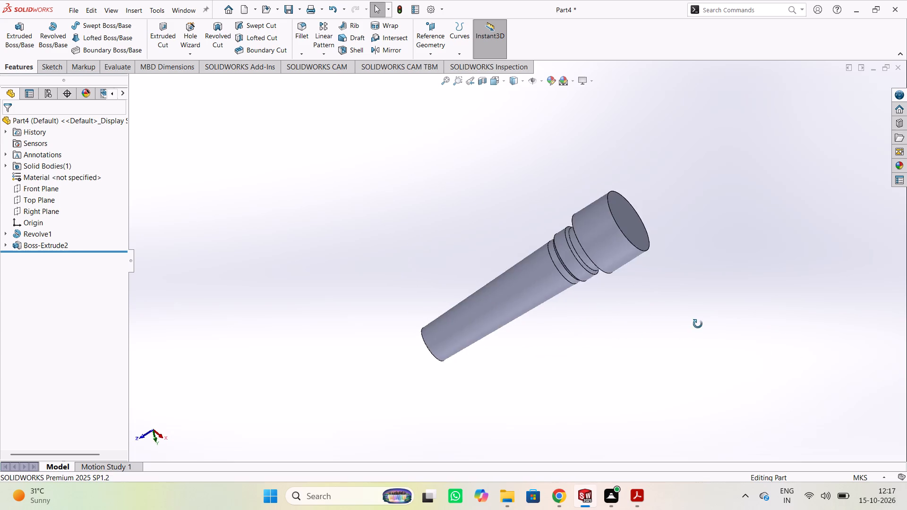
middle_click_drag(698, 324, 770, 299)
scroll(766, 308, "up", 1)
middle_click_drag(770, 299, 681, 297)
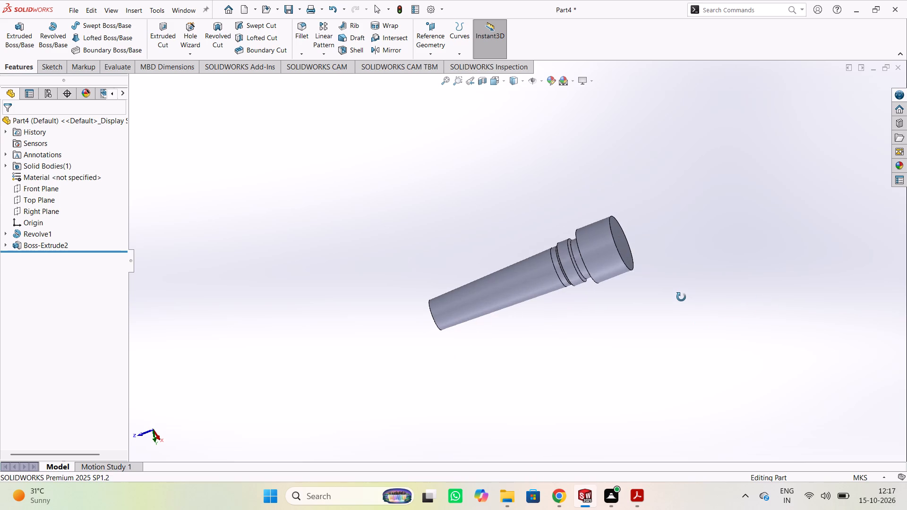
Examine the whole part from varied oblique angles, checking the neck between the raised shoulder and the end boss.
middle_click_drag(681, 297, 570, 328)
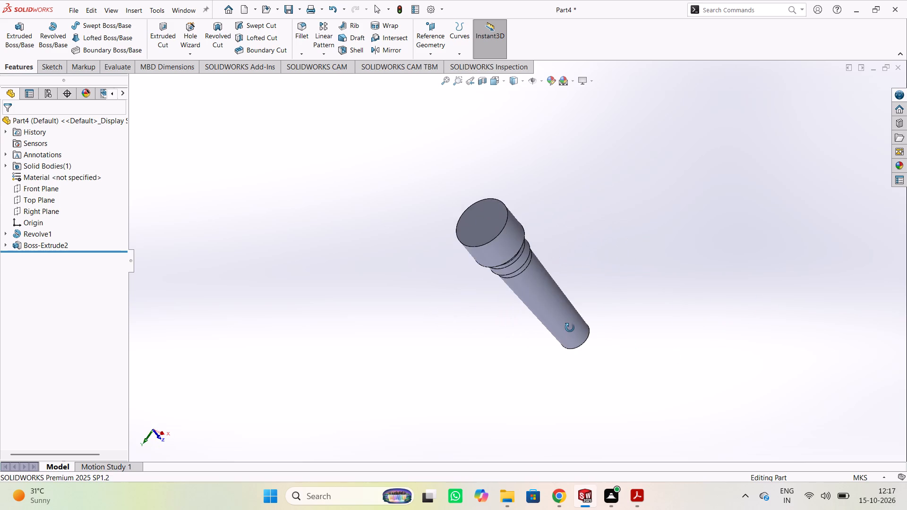
middle_click_drag(570, 328, 726, 343)
middle_click_drag(726, 343, 584, 340)
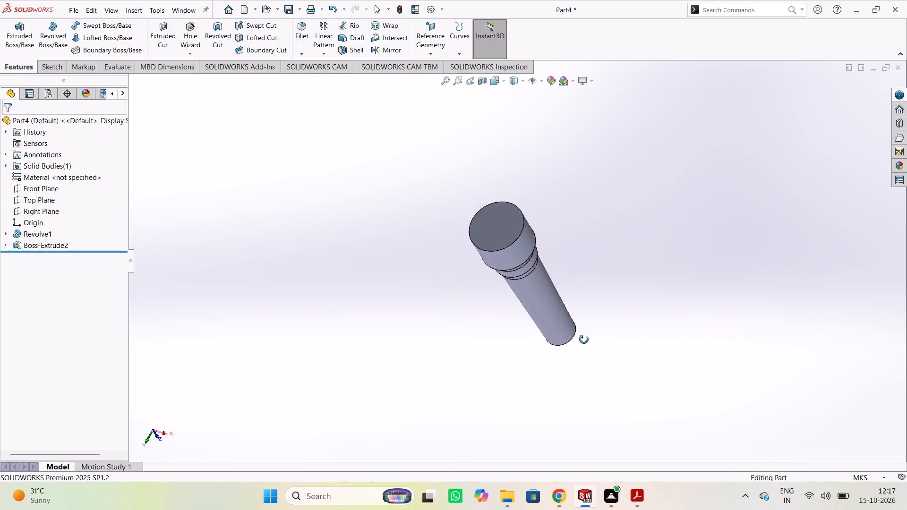
middle_click_drag(584, 340, 747, 368)
middle_click_drag(743, 368, 720, 368)
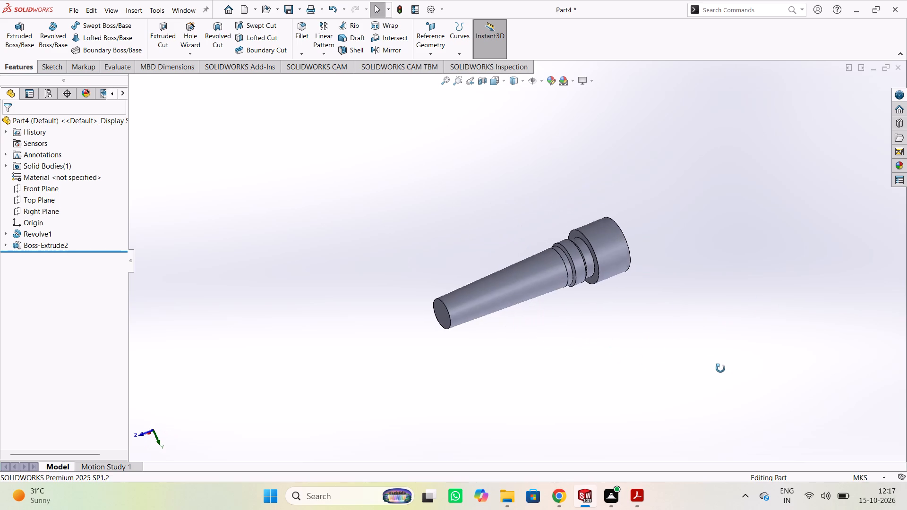
middle_click_drag(720, 368, 714, 368)
middle_click_drag(714, 368, 662, 363)
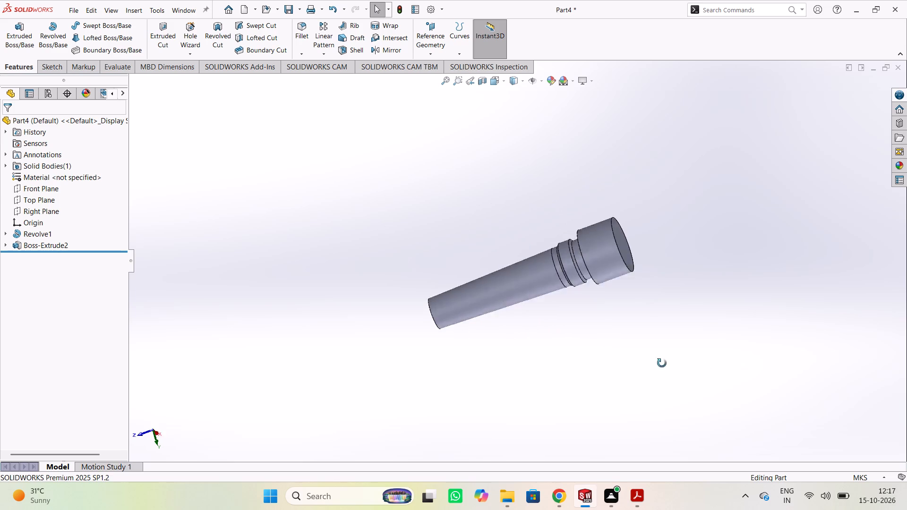
middle_click_drag(662, 363, 643, 367)
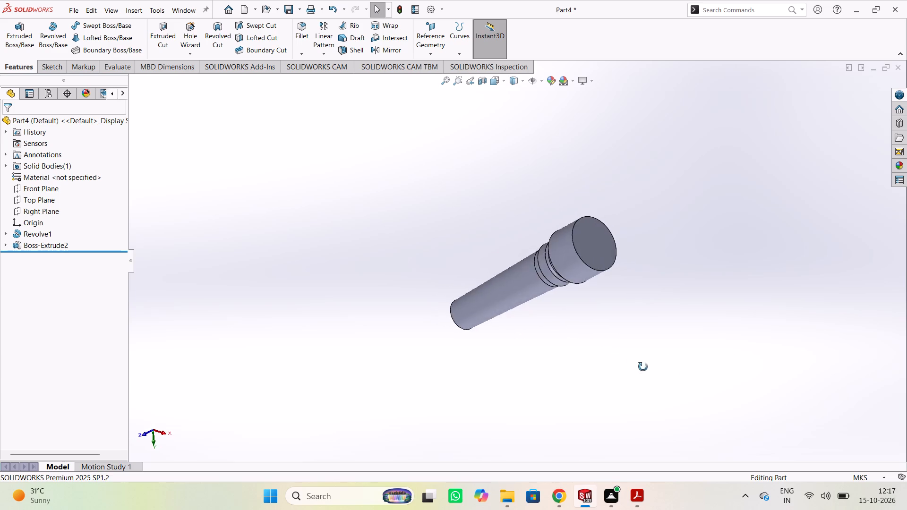
middle_click_drag(643, 367, 685, 368)
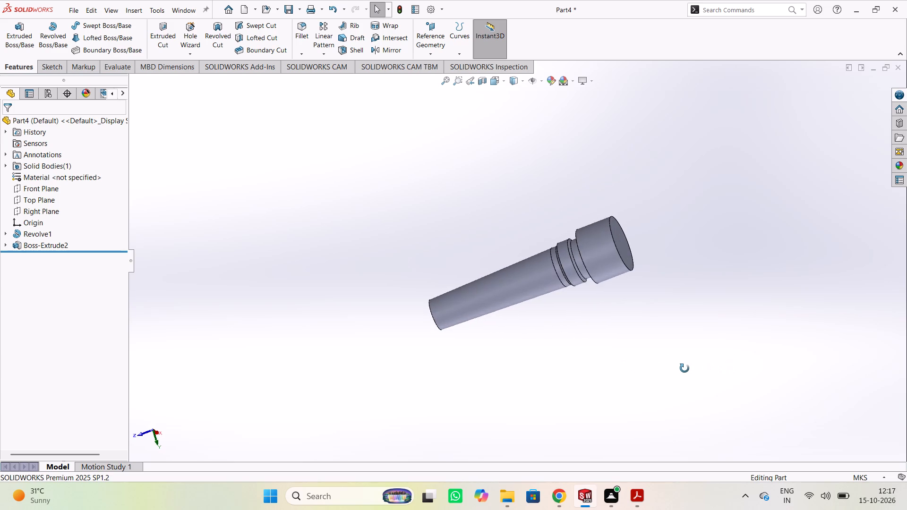
middle_click_drag(685, 368, 762, 343)
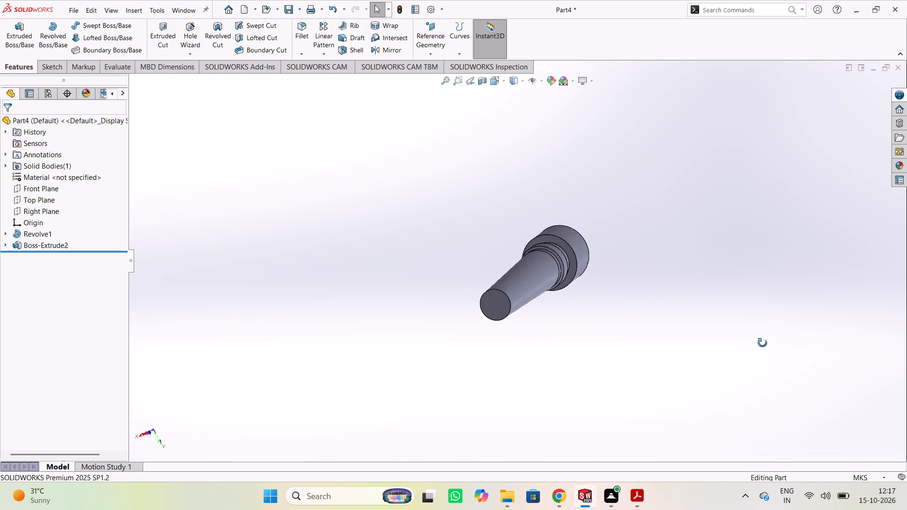
middle_click_drag(762, 343, 669, 341)
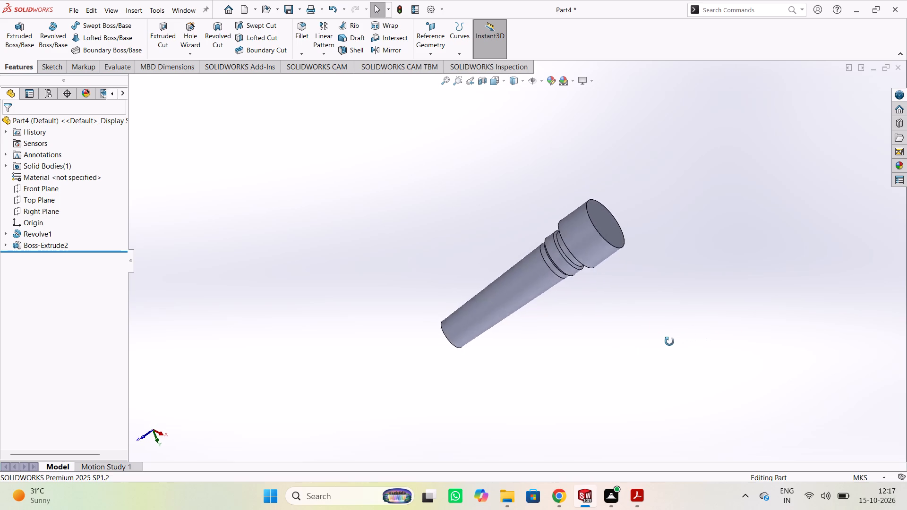
middle_click_drag(669, 341, 662, 346)
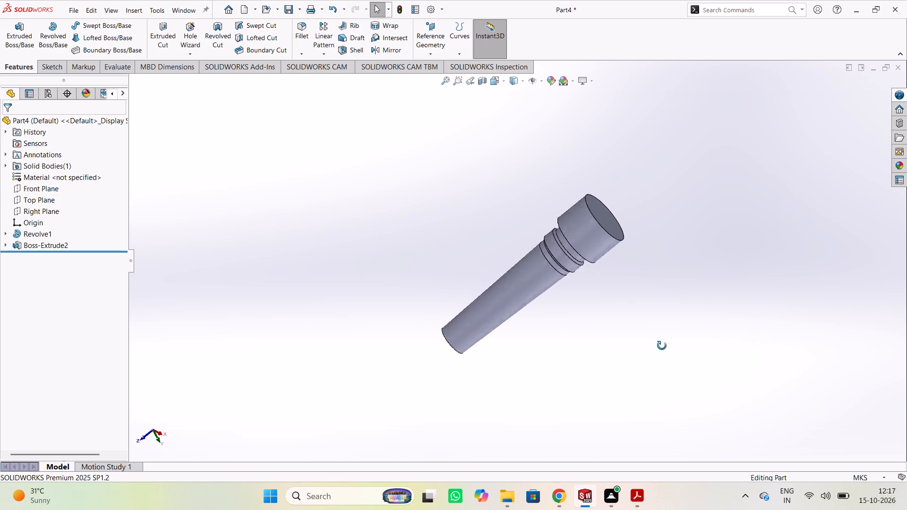
middle_click_drag(662, 346, 726, 348)
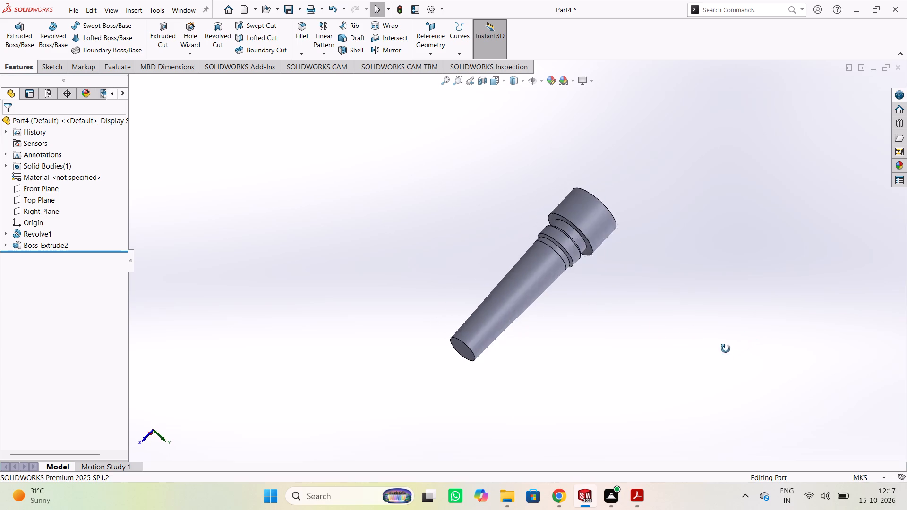
middle_click_drag(726, 348, 729, 349)
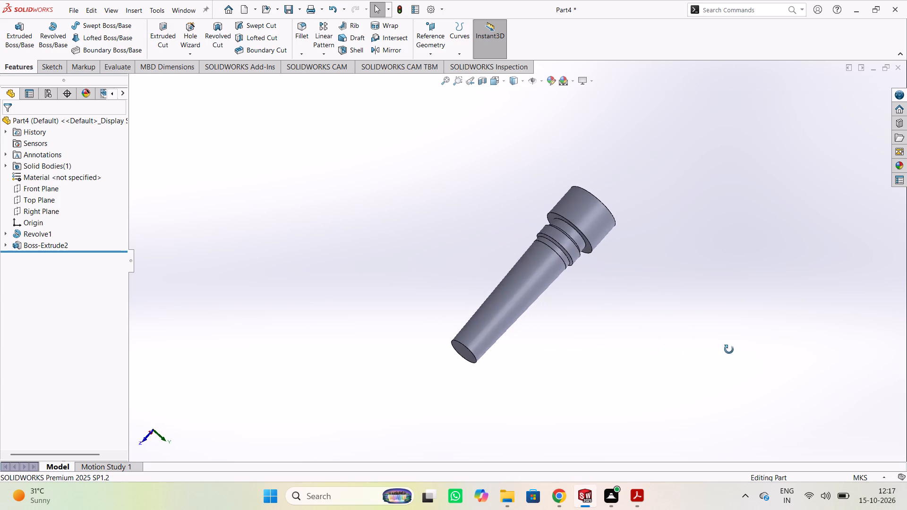
middle_click_drag(729, 349, 712, 347)
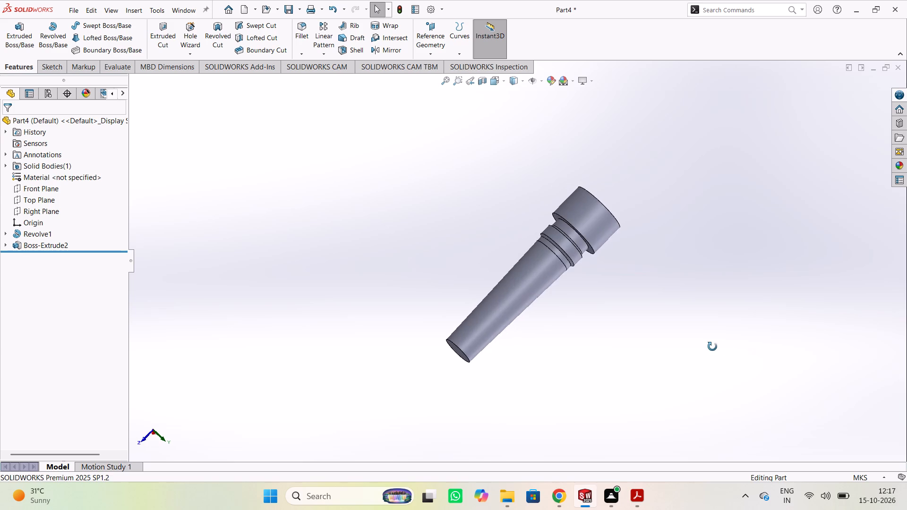
middle_click_drag(712, 347, 744, 350)
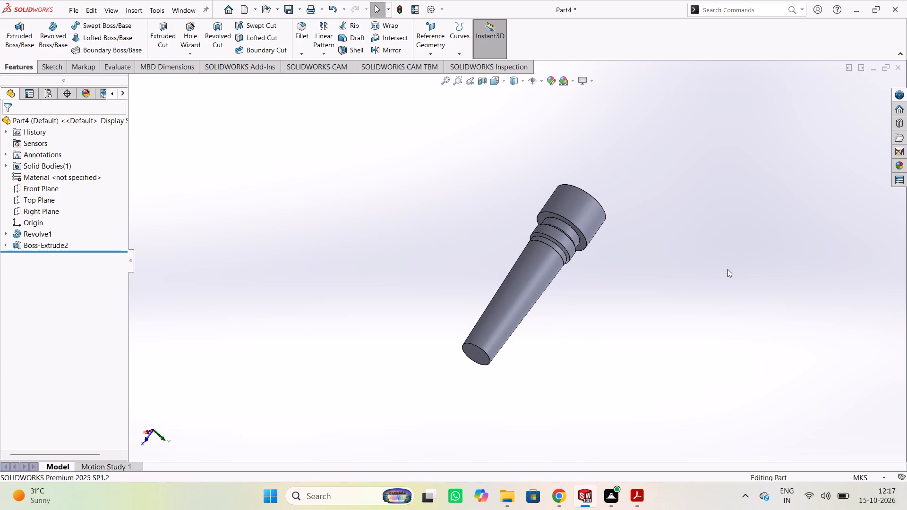
Check the part in the standard front, back, left and right views.
key("ctrl+1")
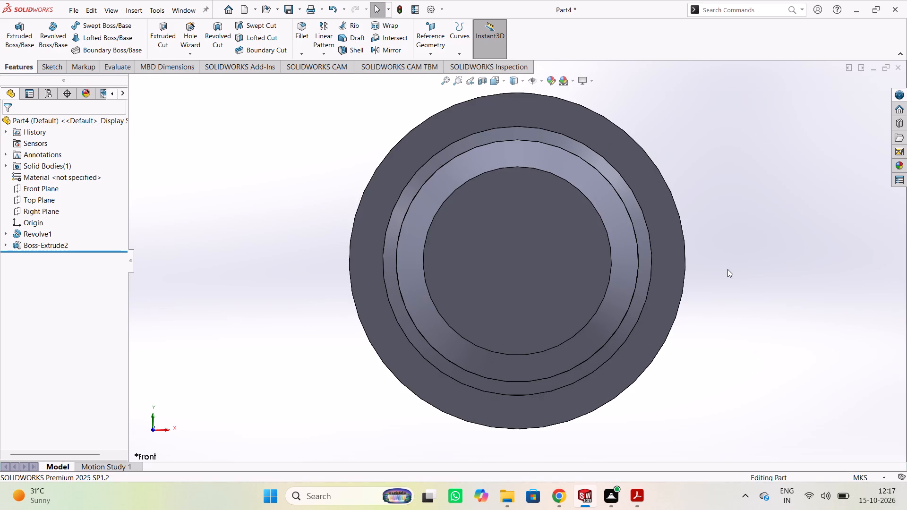
key("ctrl+2")
key("ctrl+3")
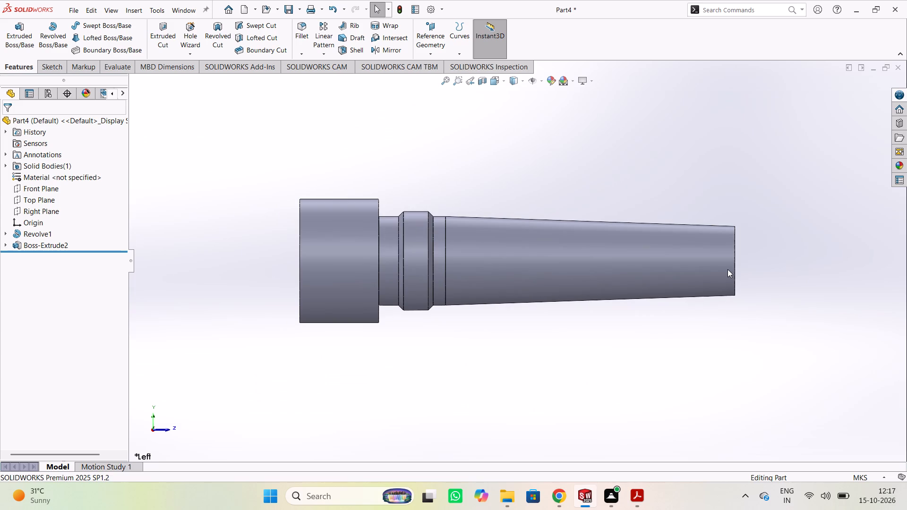
key("ctrl+4")
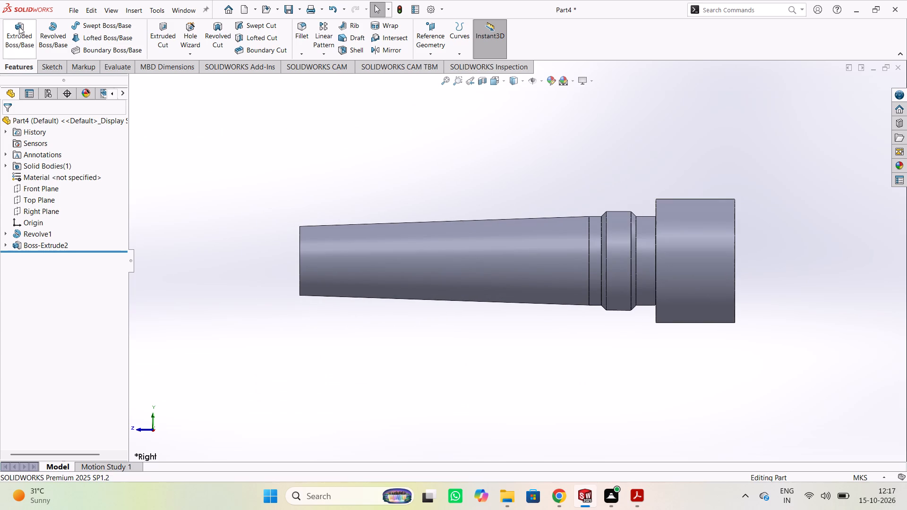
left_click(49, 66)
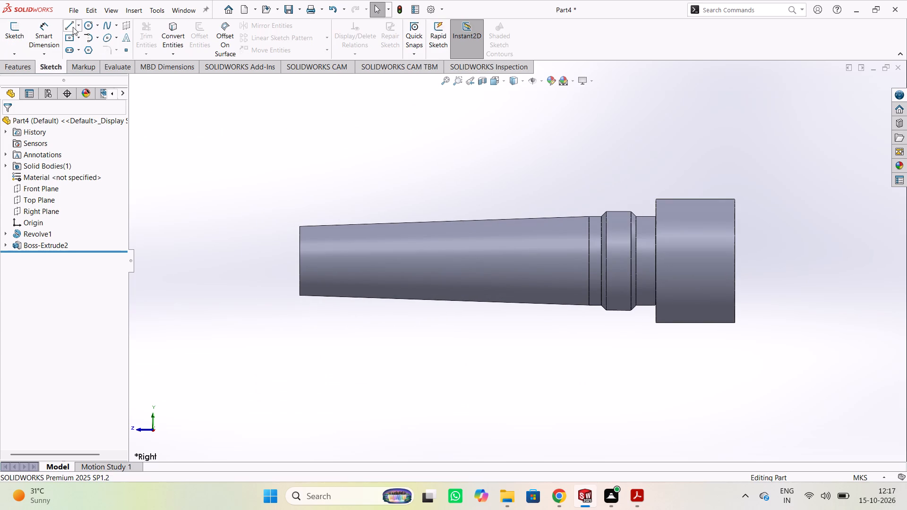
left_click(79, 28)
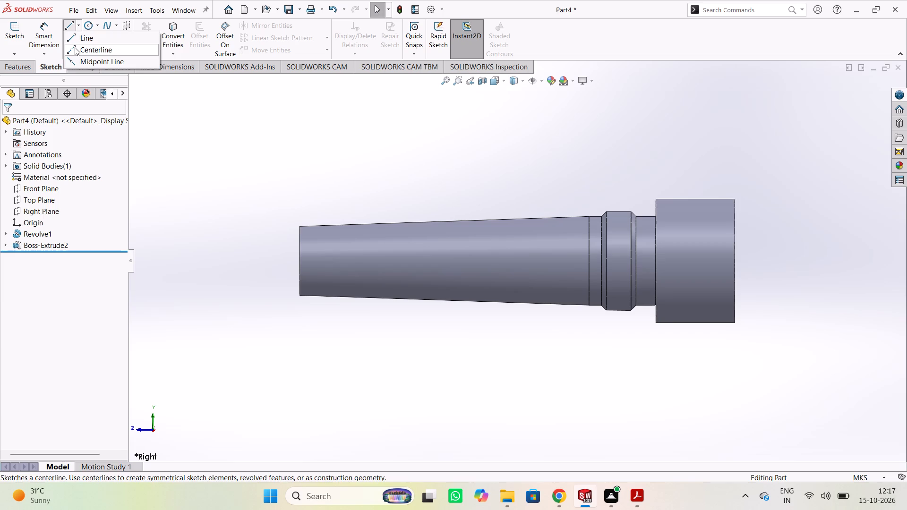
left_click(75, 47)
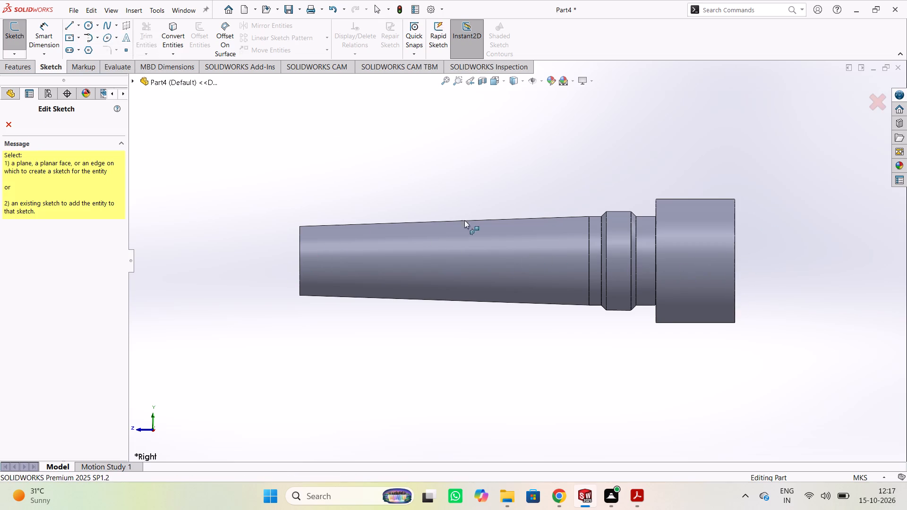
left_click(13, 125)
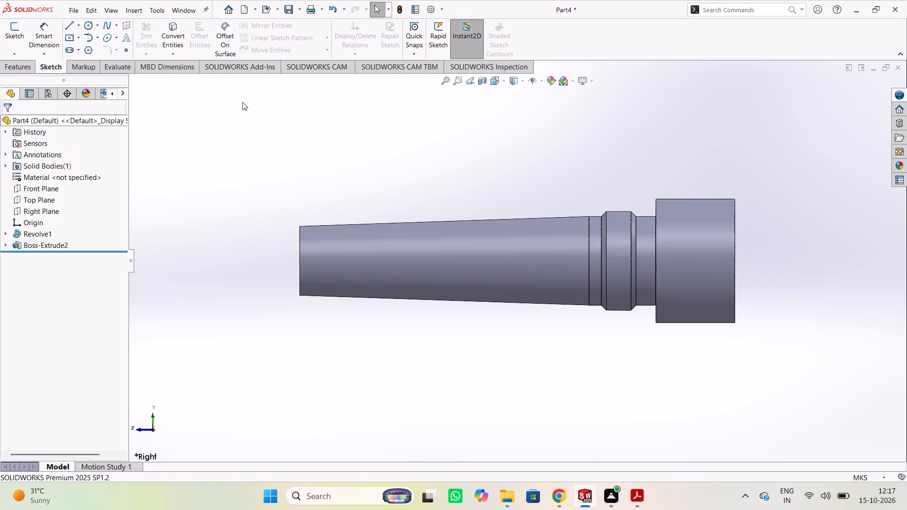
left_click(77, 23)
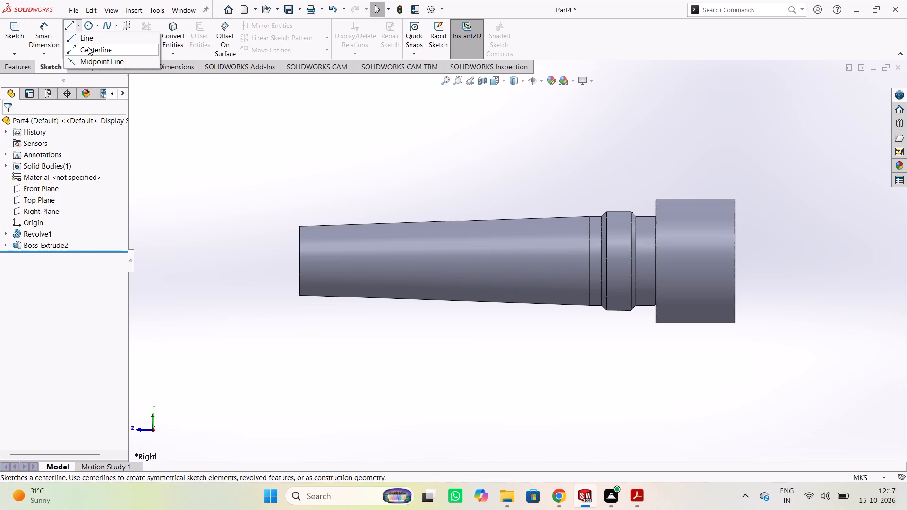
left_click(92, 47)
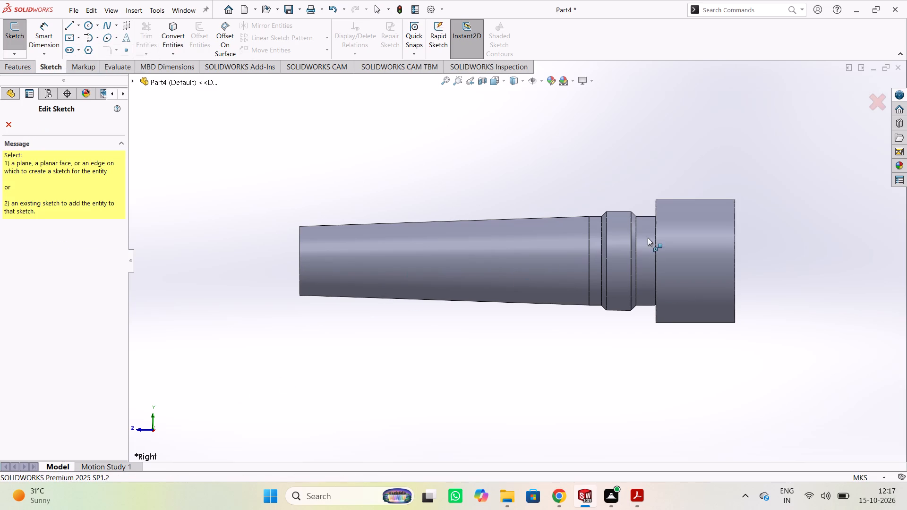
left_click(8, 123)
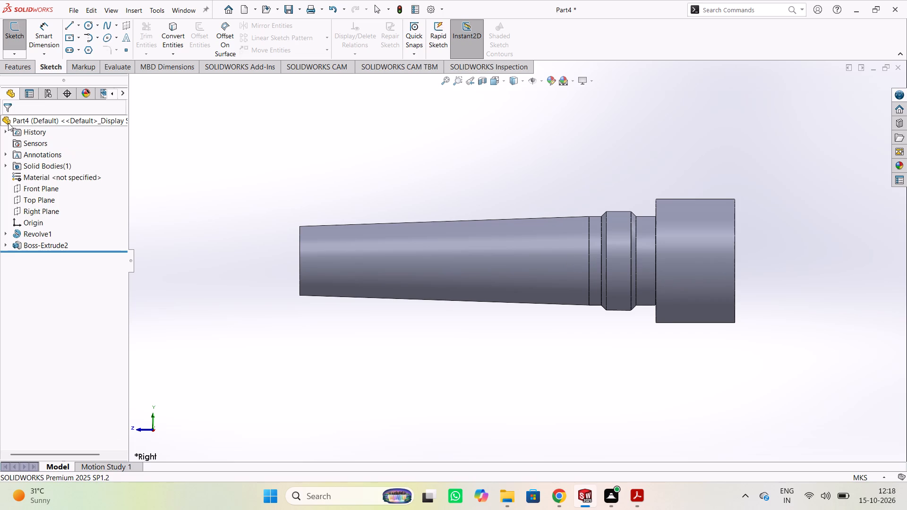
Start a sketch on the Right Plane and draw a horizontal centerline from the origin along the part's axis, well past the end boss.
left_click(31, 189)
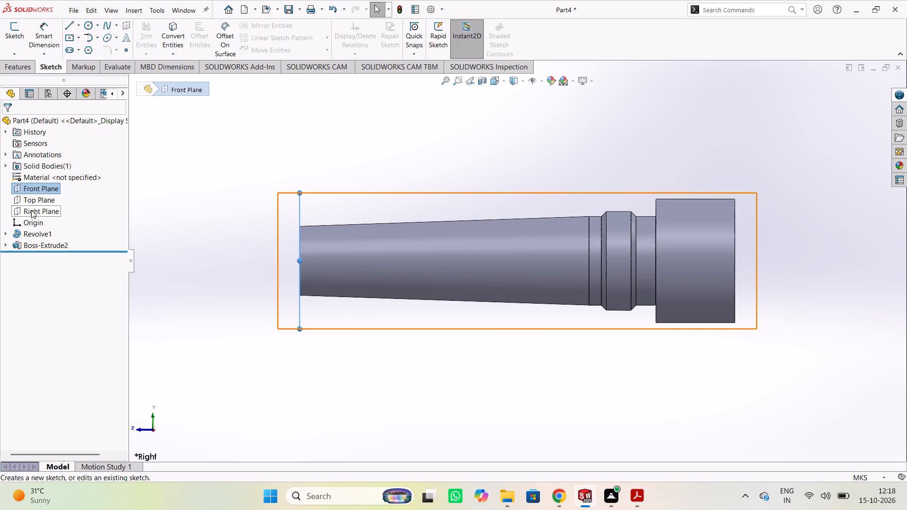
left_click(31, 210)
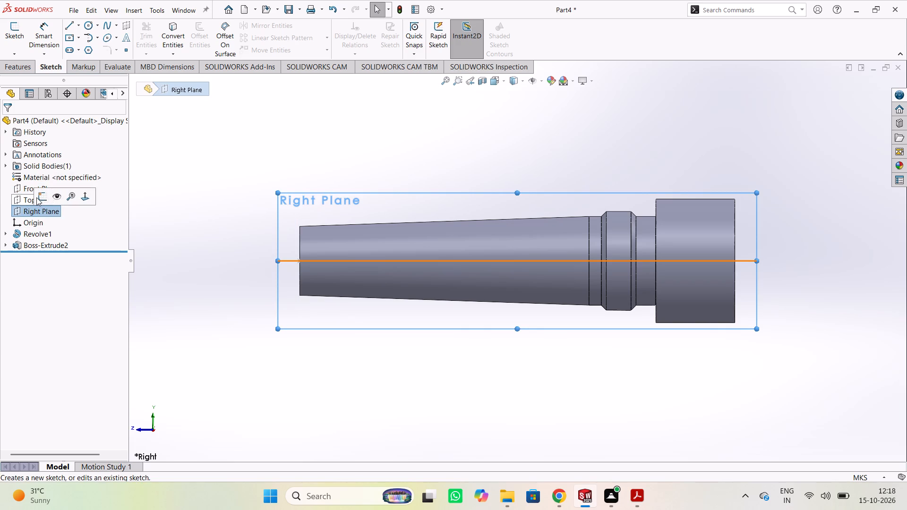
left_click(38, 193)
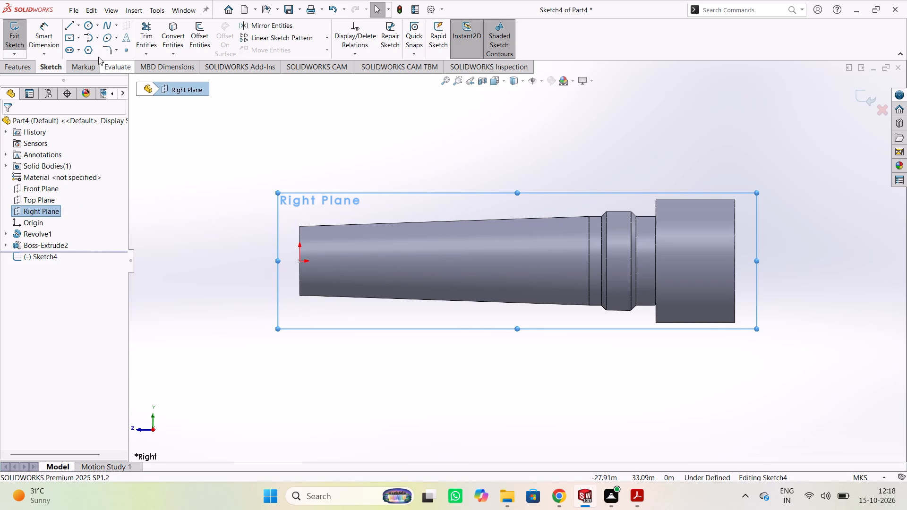
left_click(80, 24)
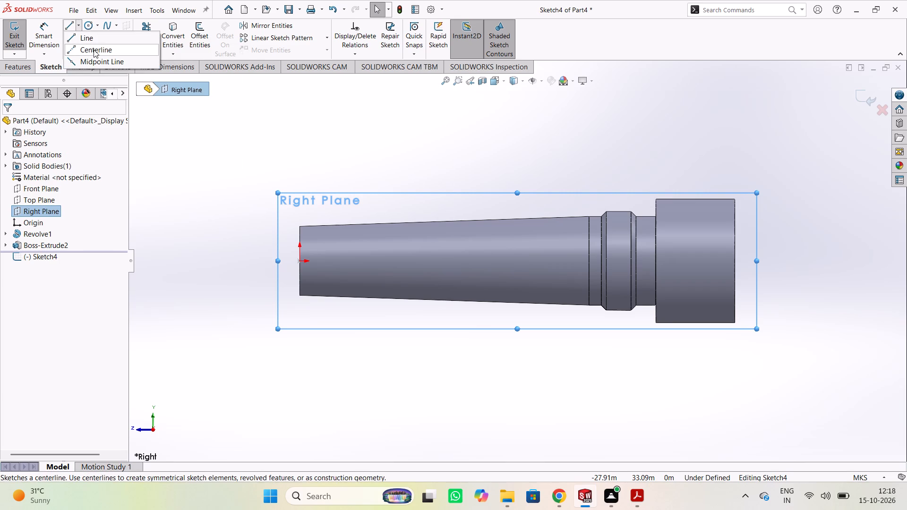
left_click(94, 50)
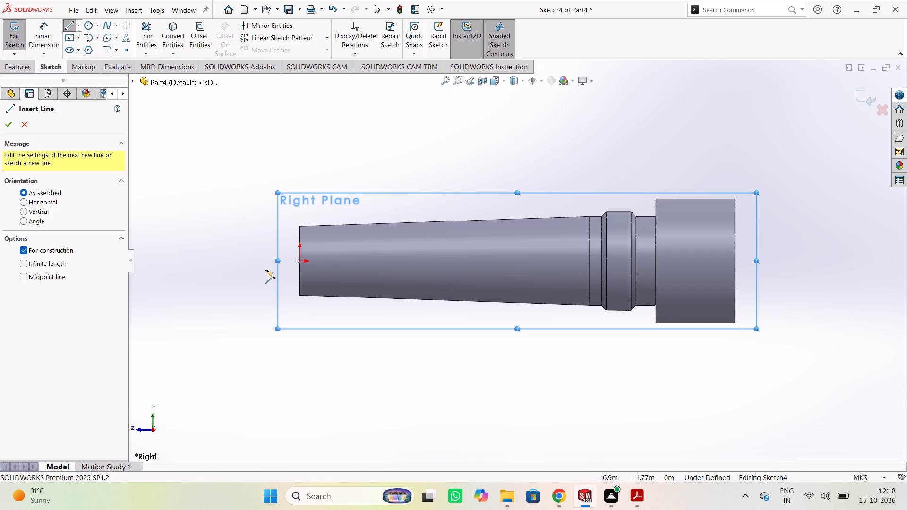
left_click(298, 262)
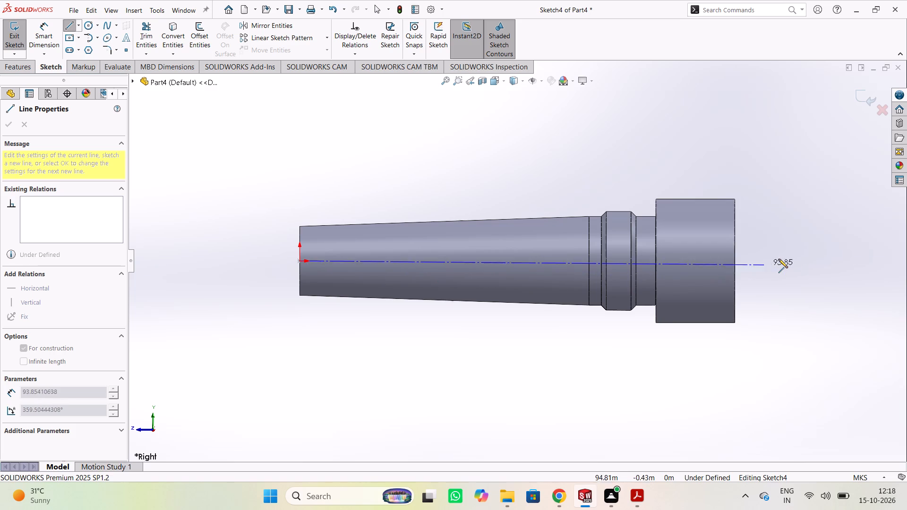
scroll(787, 256, "down", 3)
scroll(787, 258, "up", 5)
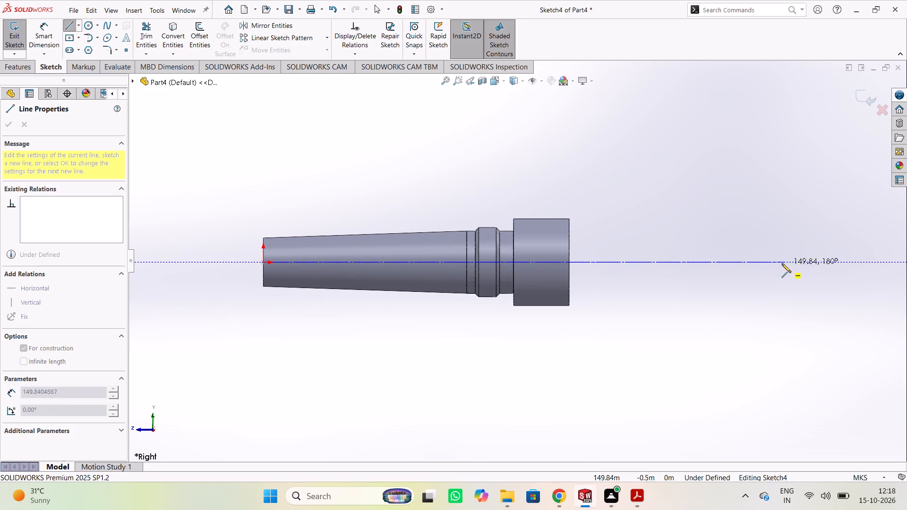
left_click(757, 263)
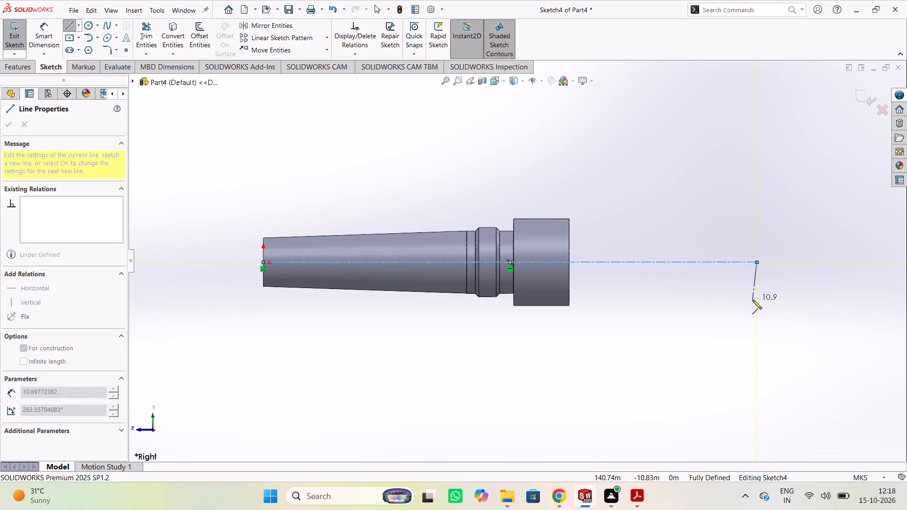
Finish the centerline and dimension its length as 142 m.
key("Escape")
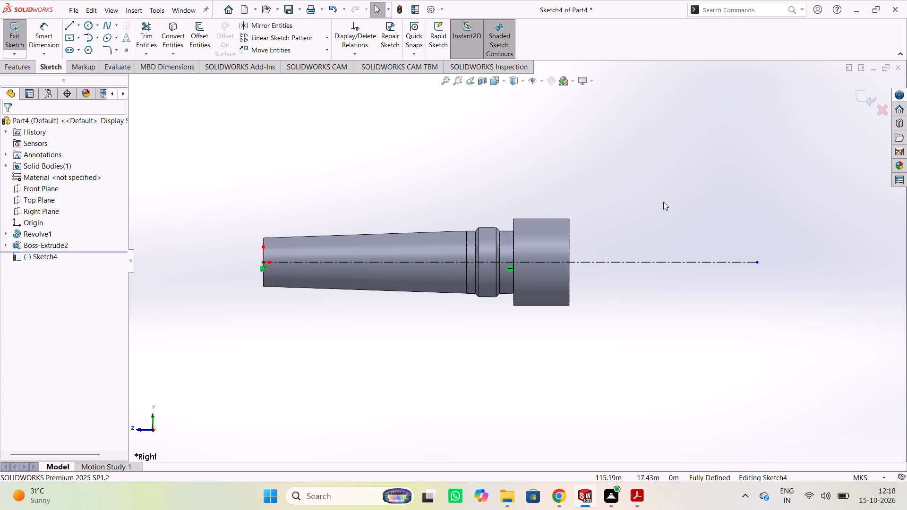
right_click(663, 202)
left_click(753, 186)
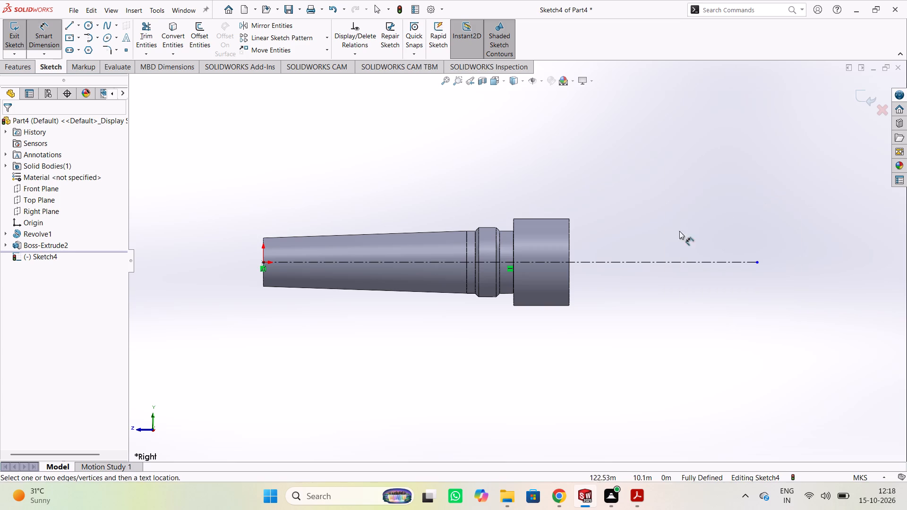
left_click(650, 261)
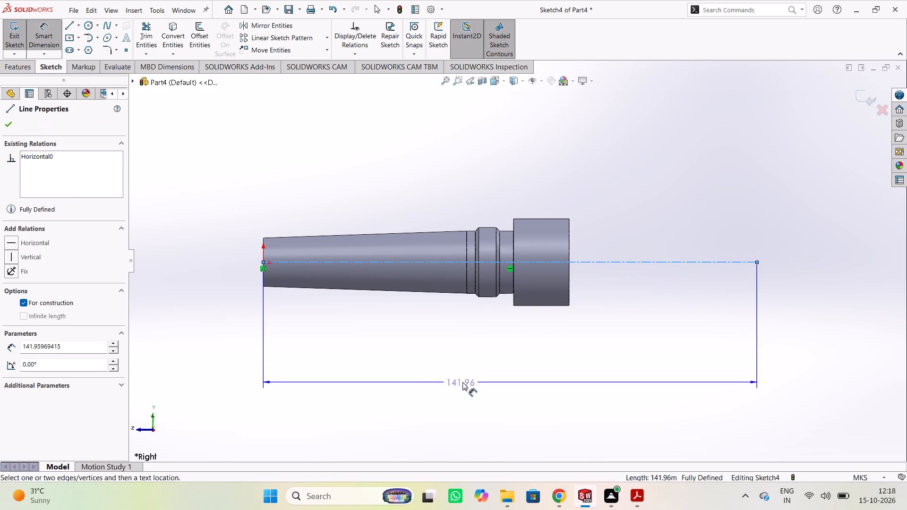
left_click(466, 382)
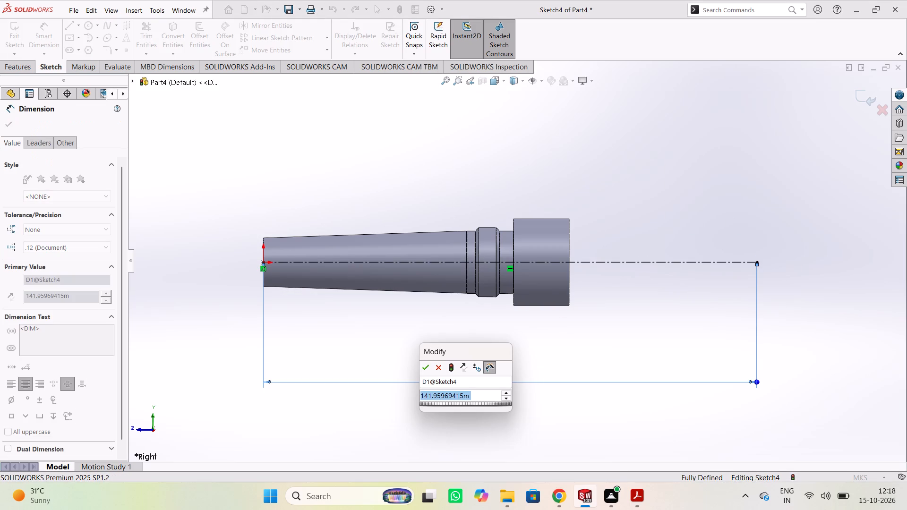
type("14")
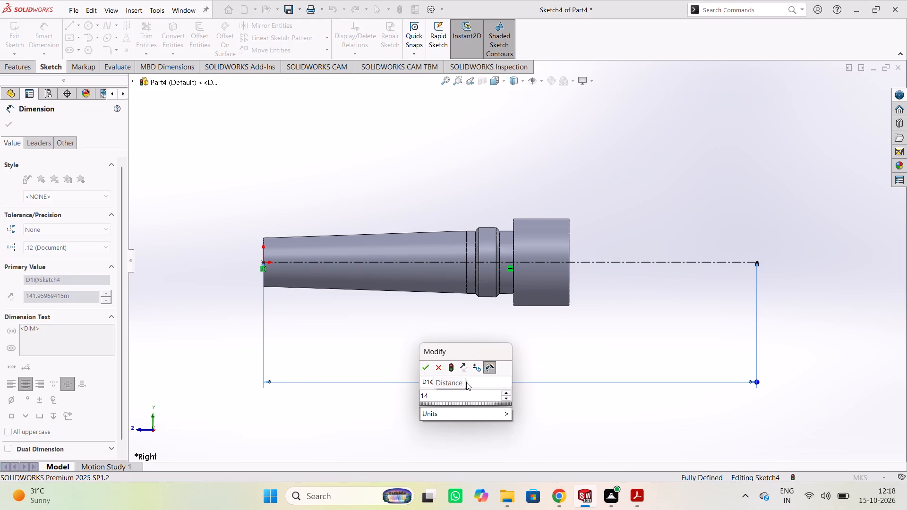
key("2")
key("Return")
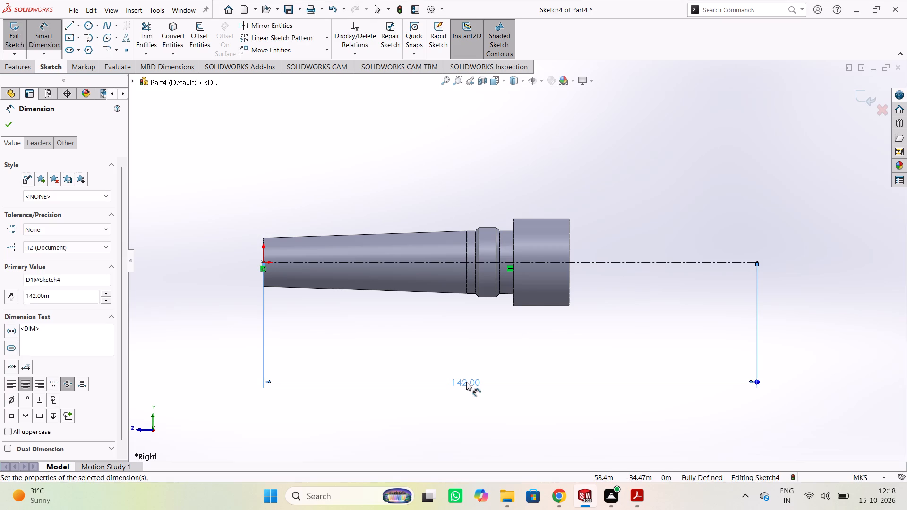
left_click(571, 348)
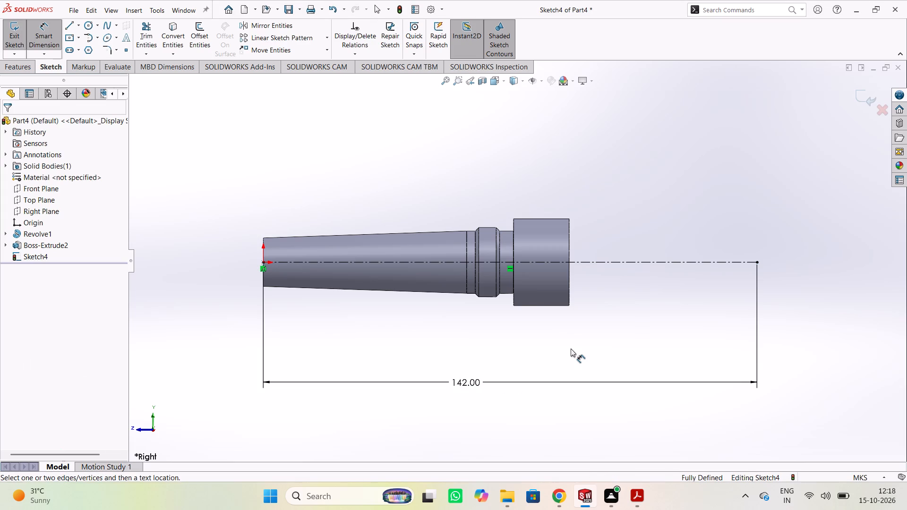
key("Escape")
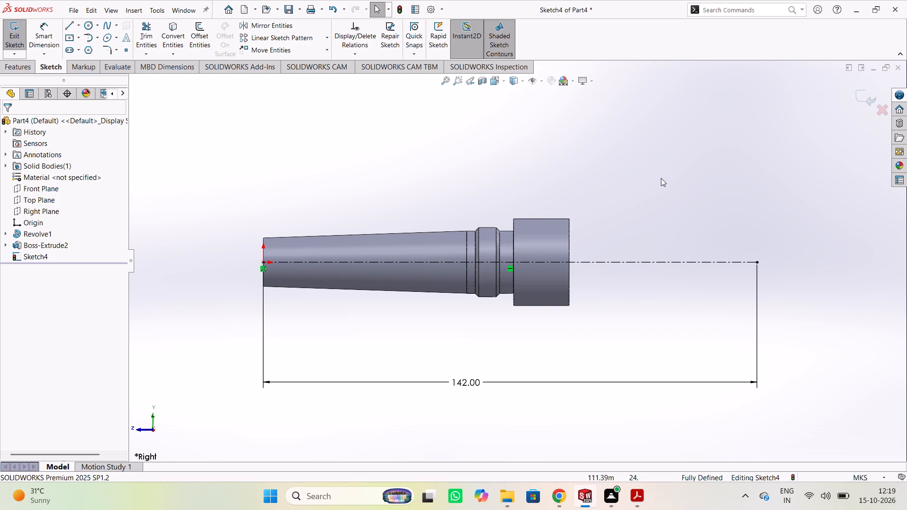
Leave the sketch and examine the part and its centerline from the front, the back and oblique angles.
left_click(47, 189)
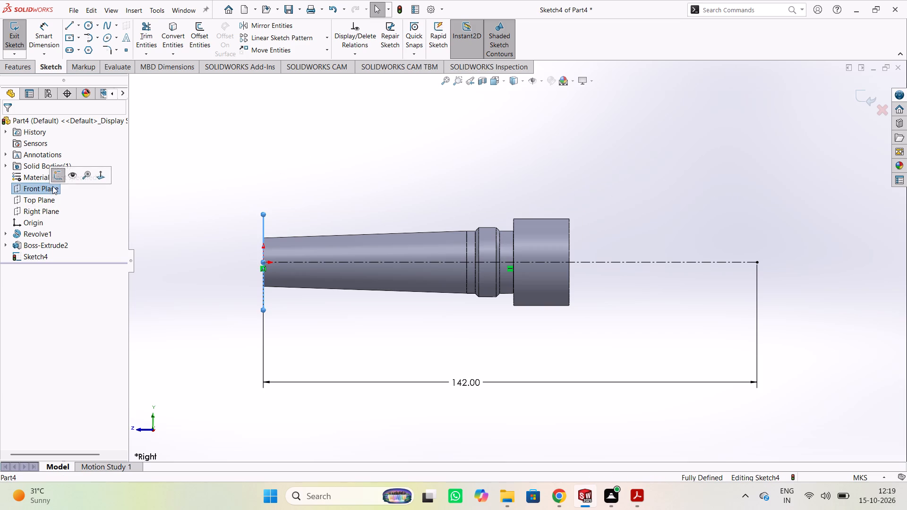
left_click(52, 175)
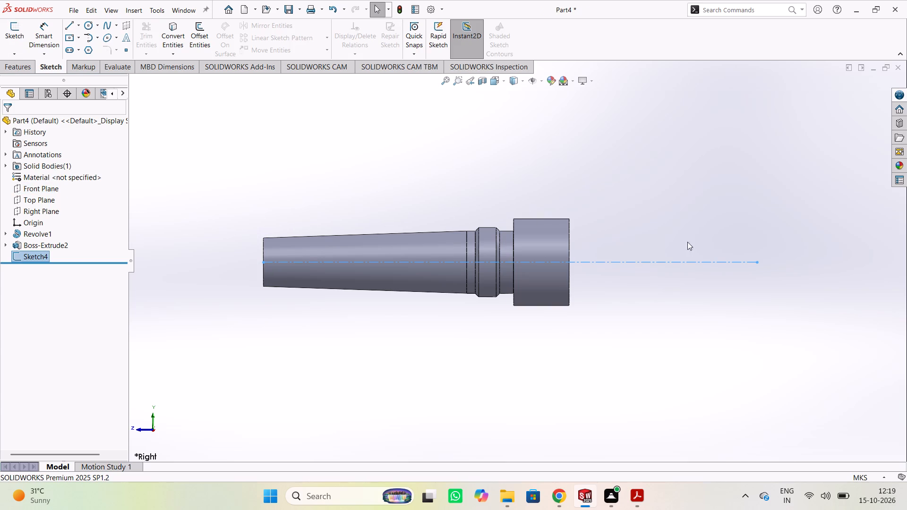
middle_click_drag(821, 232, 699, 238)
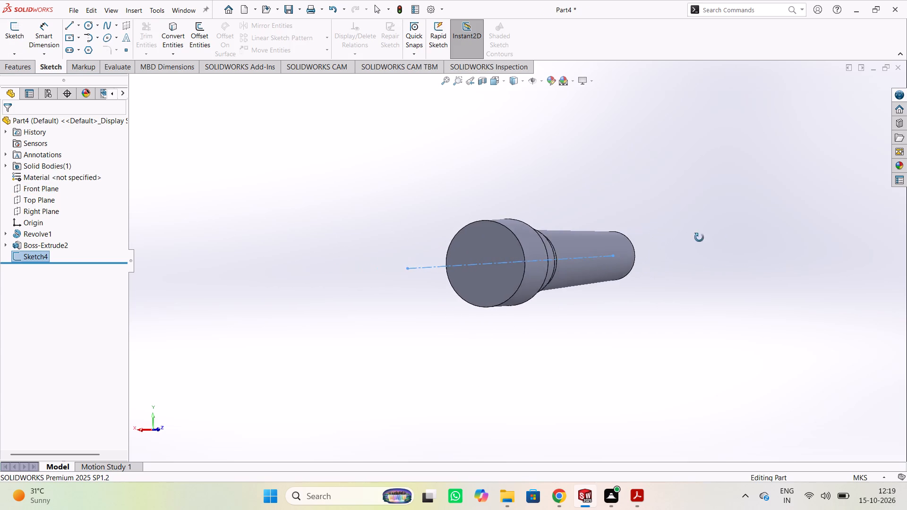
middle_click_drag(699, 238, 726, 239)
middle_click(726, 239)
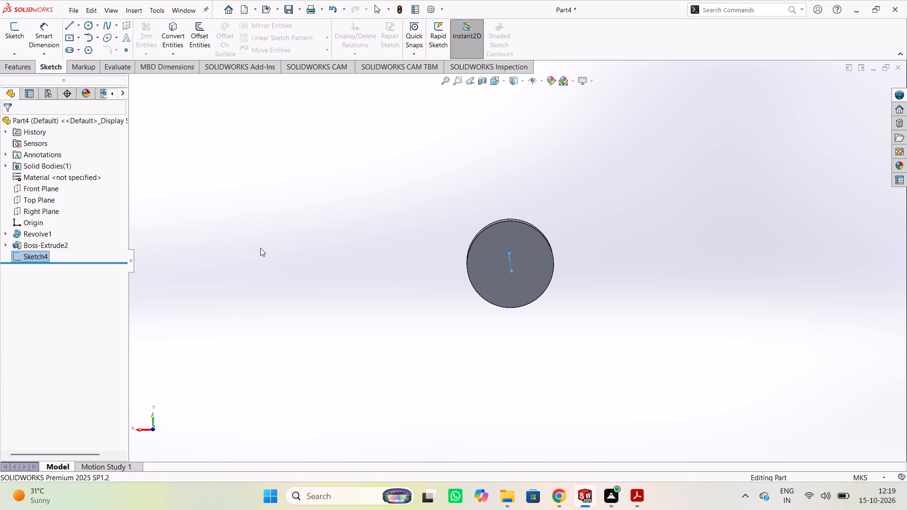
key("ctrl+1")
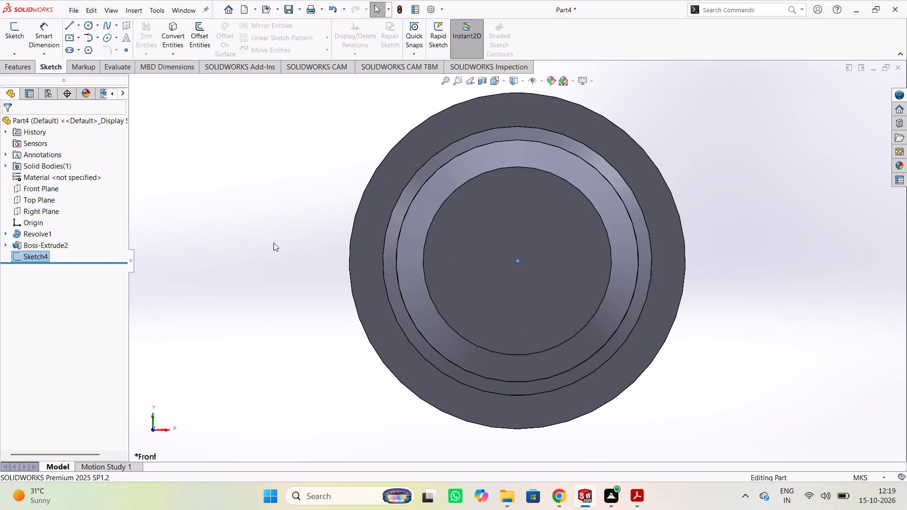
key("ctrl+2")
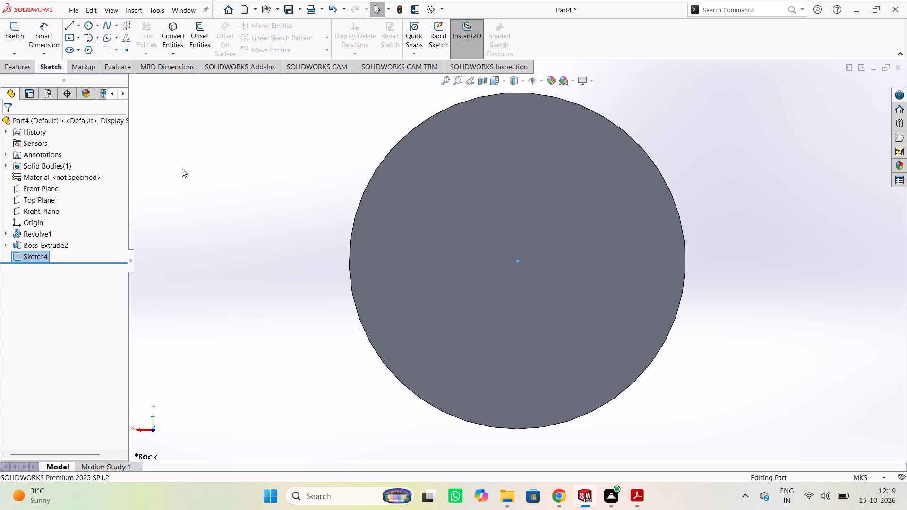
middle_click_drag(185, 179, 262, 168)
scroll(873, 238, "down", 1)
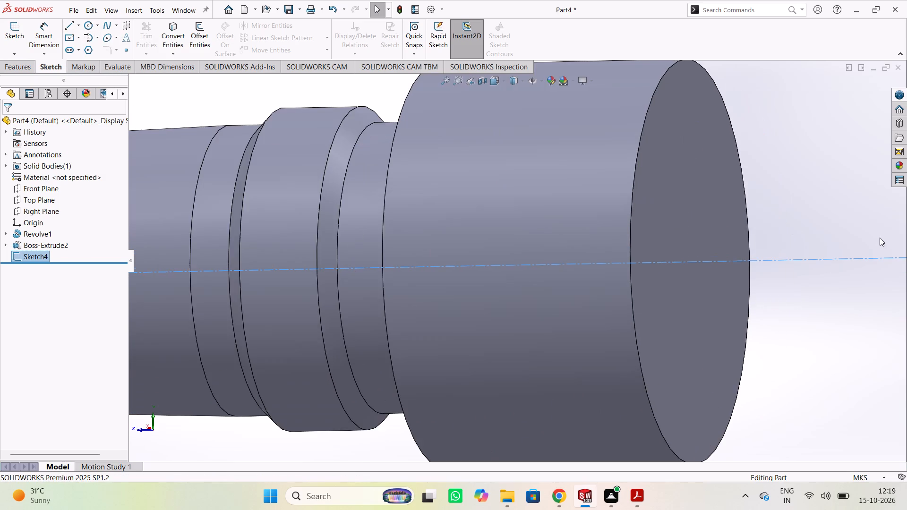
scroll(829, 210, "up", 3)
scroll(779, 231, "up", 4)
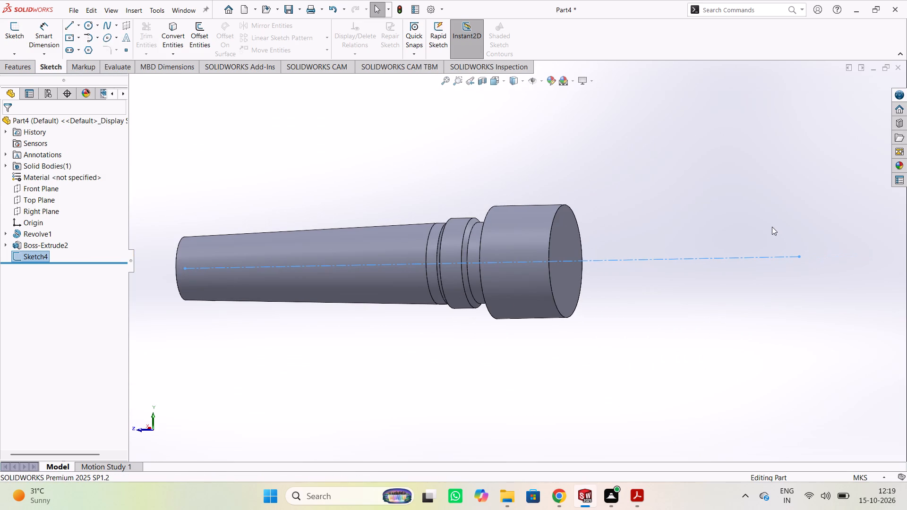
Reopen the centerline sketch on the Right Plane for editing.
left_click(65, 35)
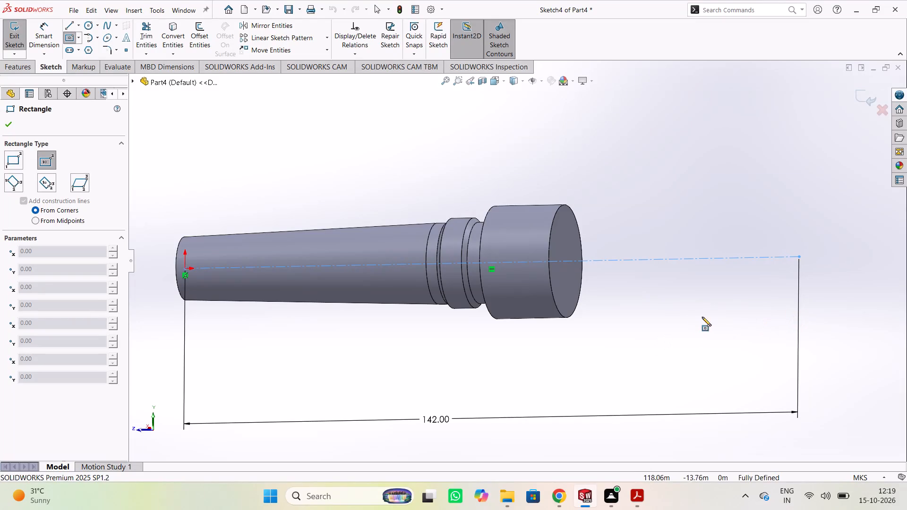
key("Escape")
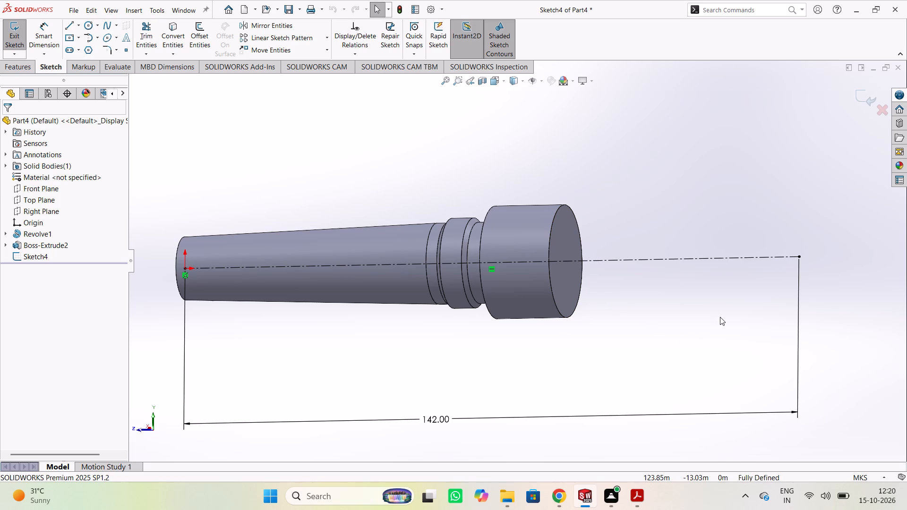
middle_click_drag(610, 302, 613, 302)
middle_click_drag(613, 302, 586, 314)
middle_click_drag(586, 314, 624, 292)
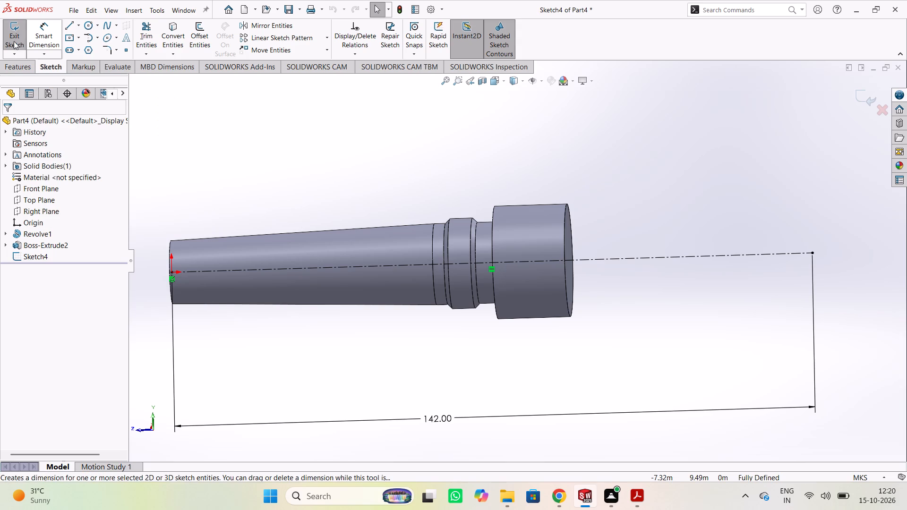
Draw a corner rectangle about 64 m by 5.4 m just below the centerline, from its far end into the end boss.
left_click(67, 34)
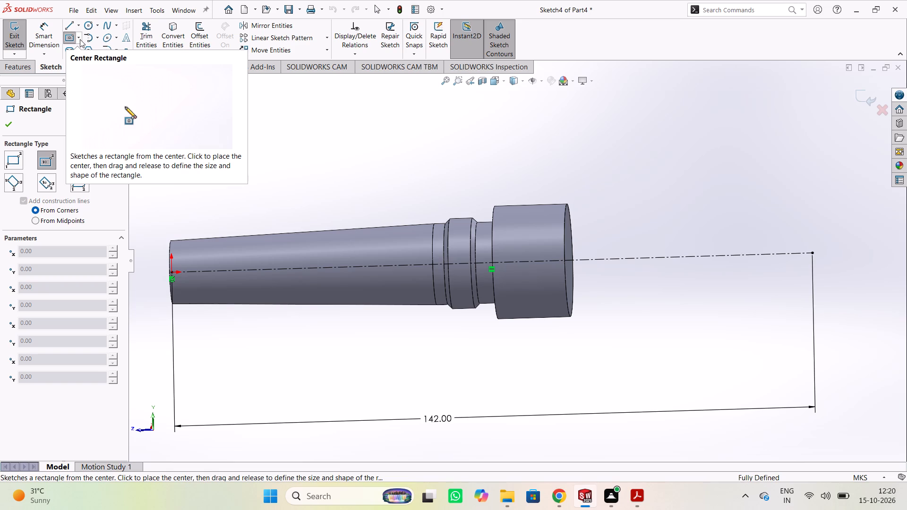
left_click(77, 38)
left_click(96, 53)
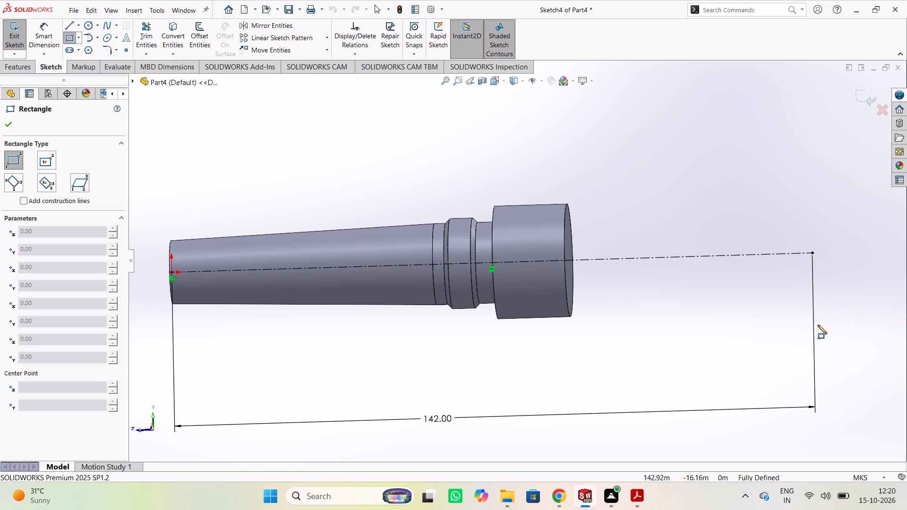
key("ctrl+F3")
key("ctrl+F4")
key("ctrl+2")
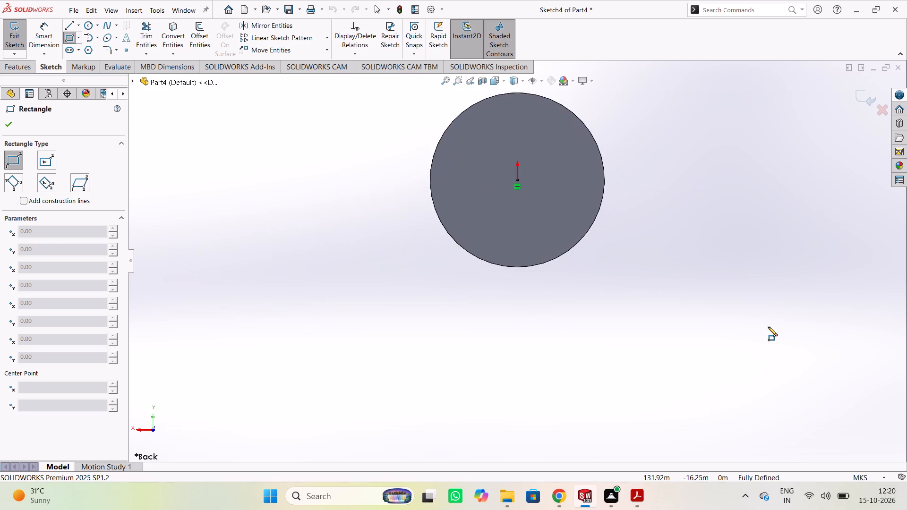
key("ctrl+3")
key("ctrl+4")
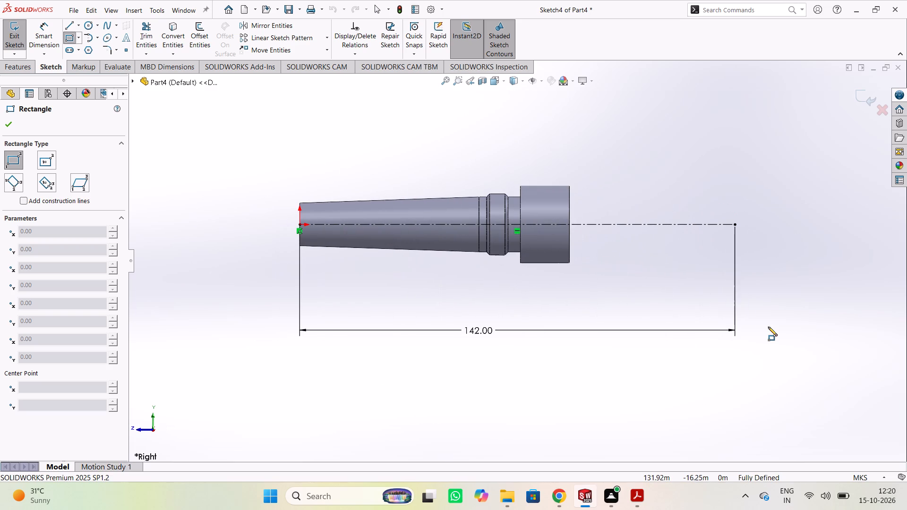
left_click(735, 237)
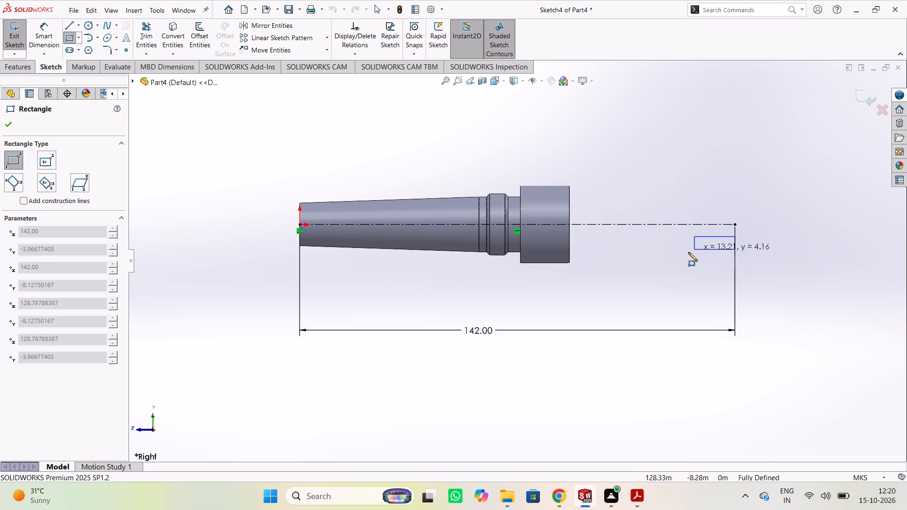
left_click(539, 253)
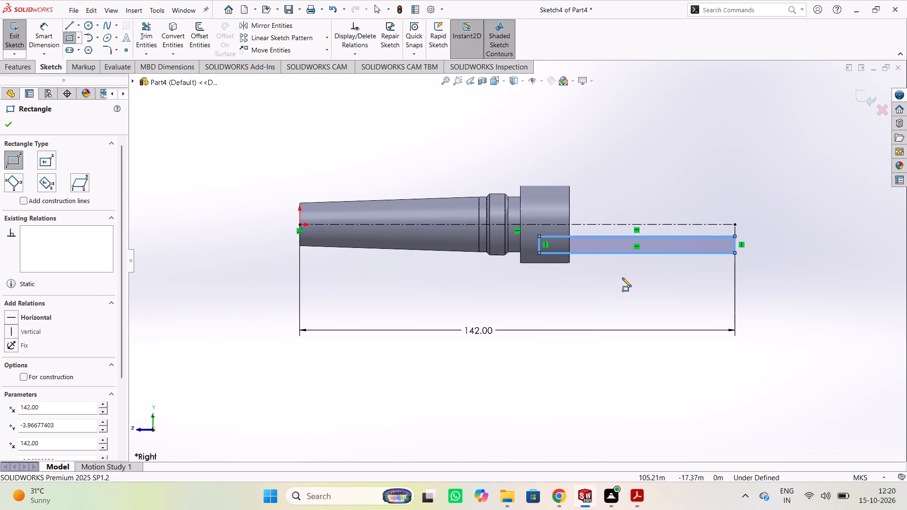
key("Escape")
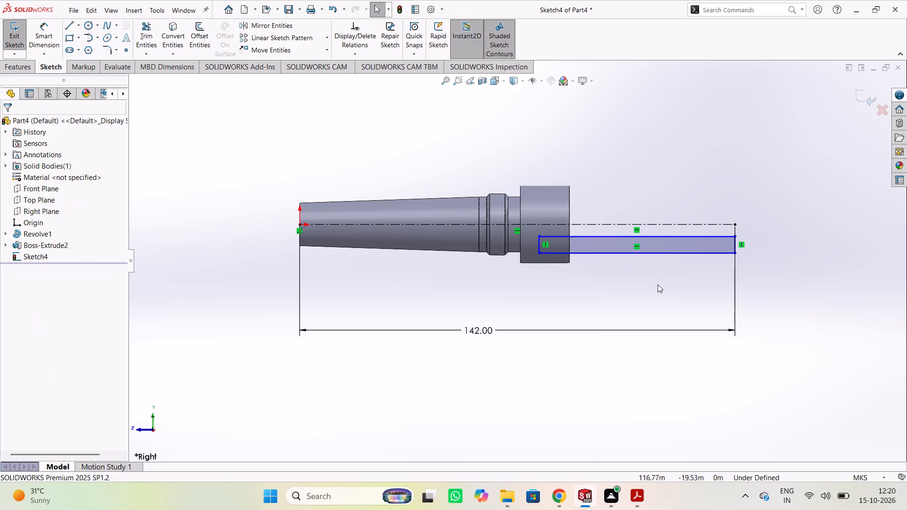
Dimension the rectangle's height at its far vertical edge and set it to 10 m.
right_click(658, 284)
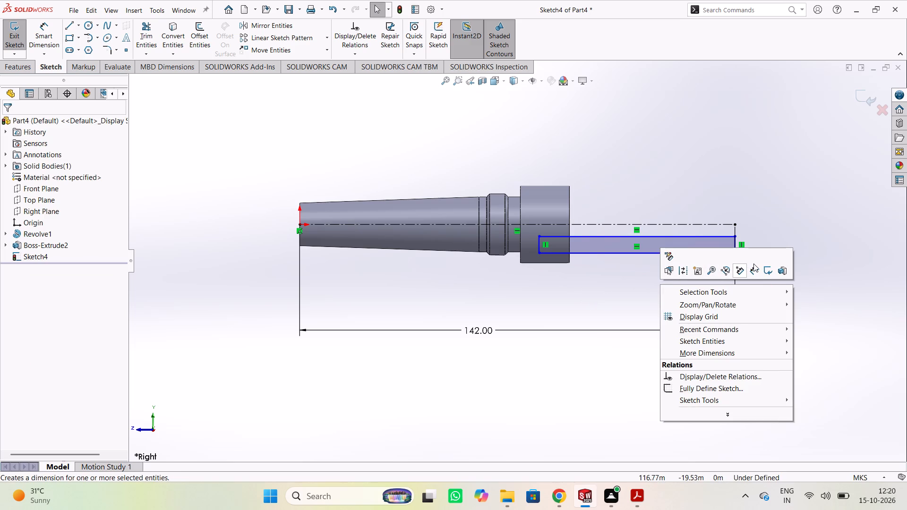
left_click(754, 270)
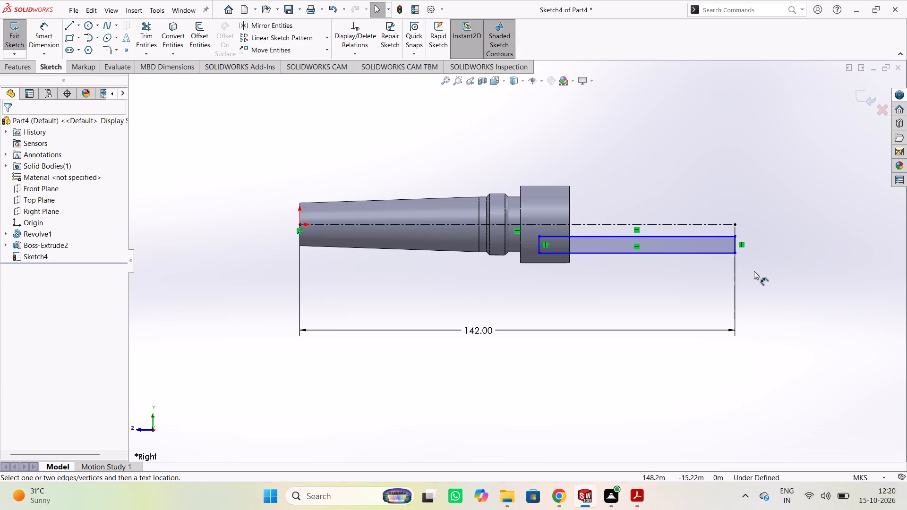
left_click(732, 242)
left_click(780, 279)
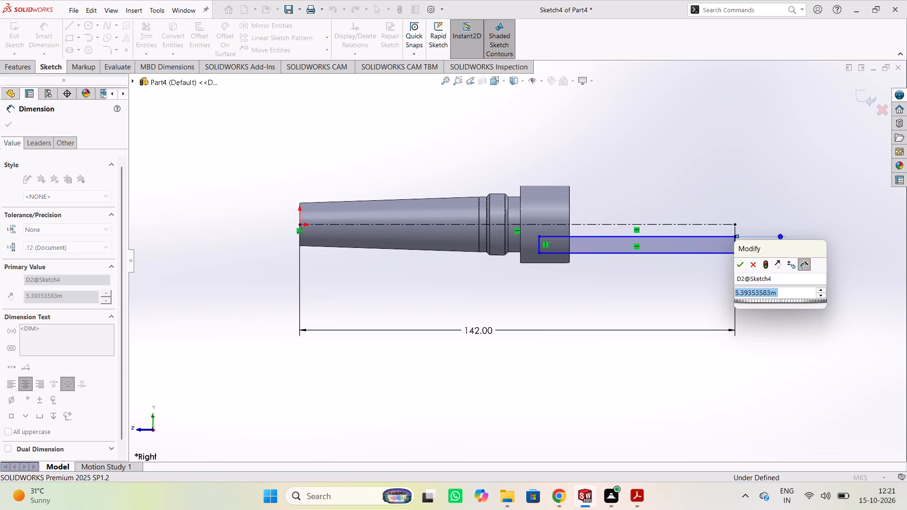
type("10")
key("Return")
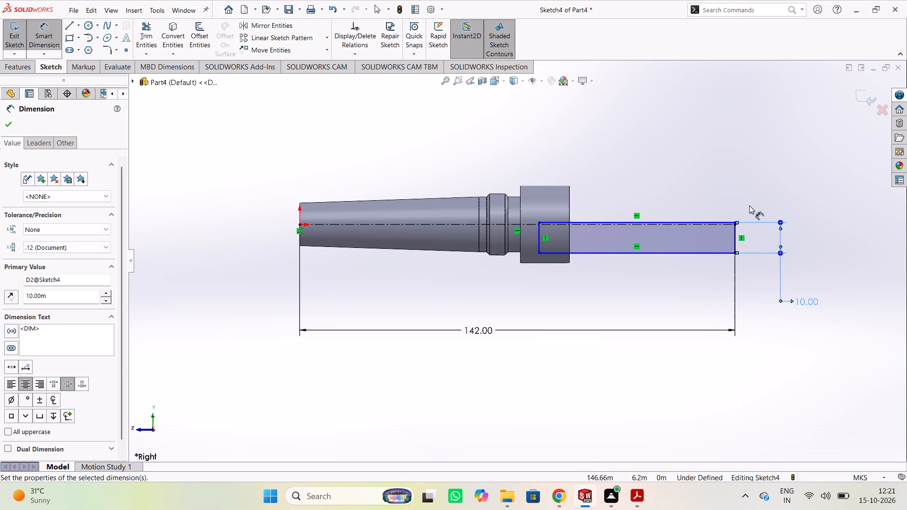
Undo the change of the rectangle's height to 10 m.
scroll(744, 205, "up", 3)
scroll(737, 202, "down", 3)
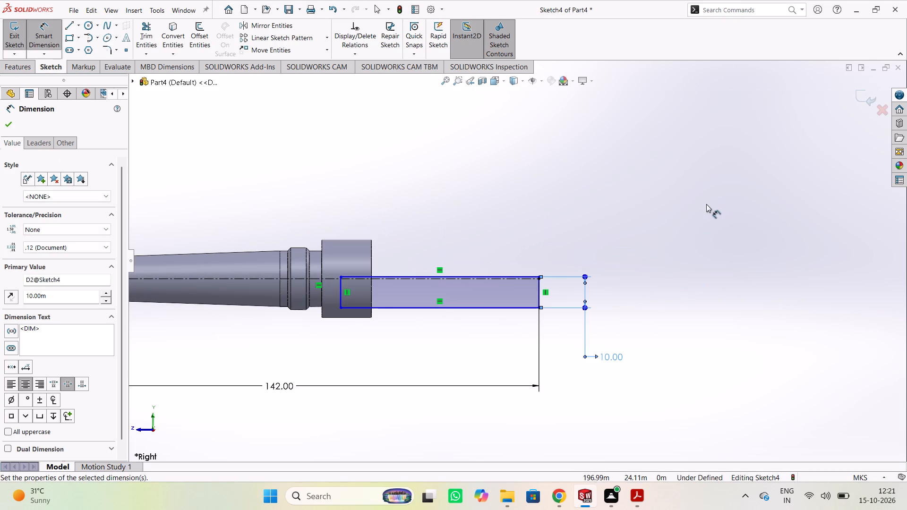
key("ctrl+z")
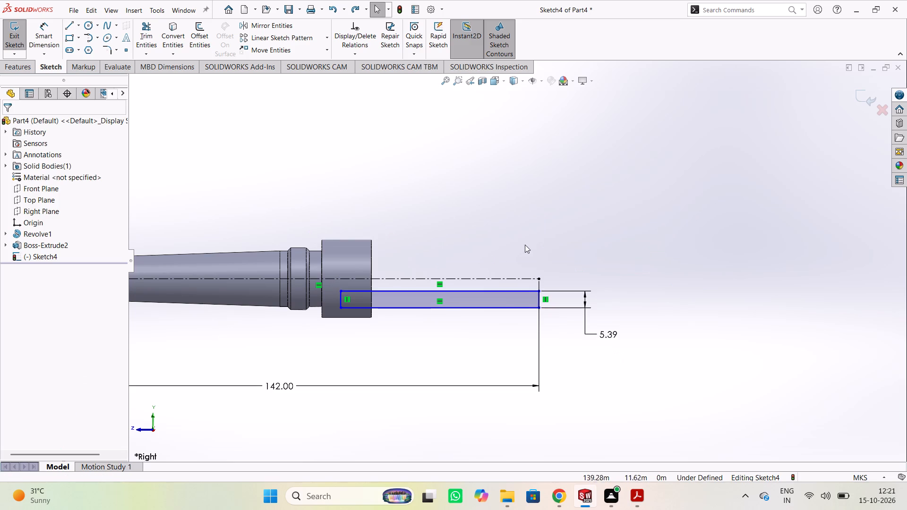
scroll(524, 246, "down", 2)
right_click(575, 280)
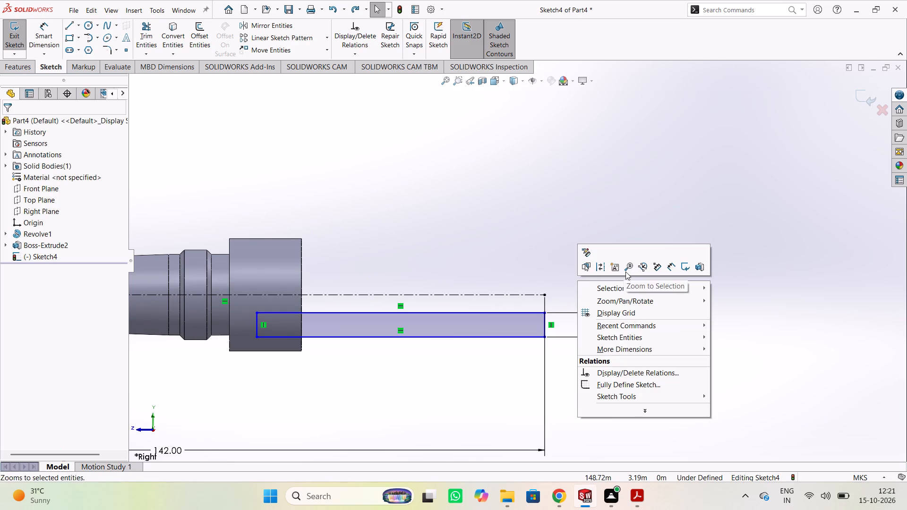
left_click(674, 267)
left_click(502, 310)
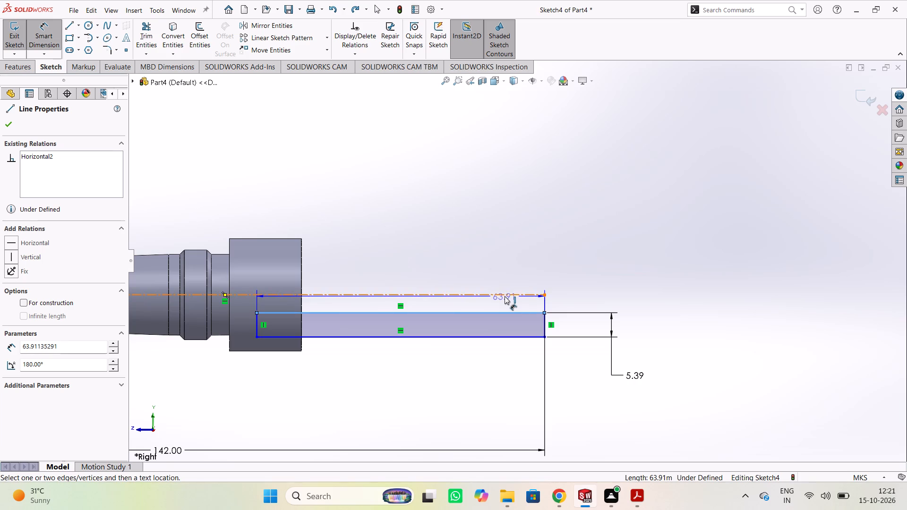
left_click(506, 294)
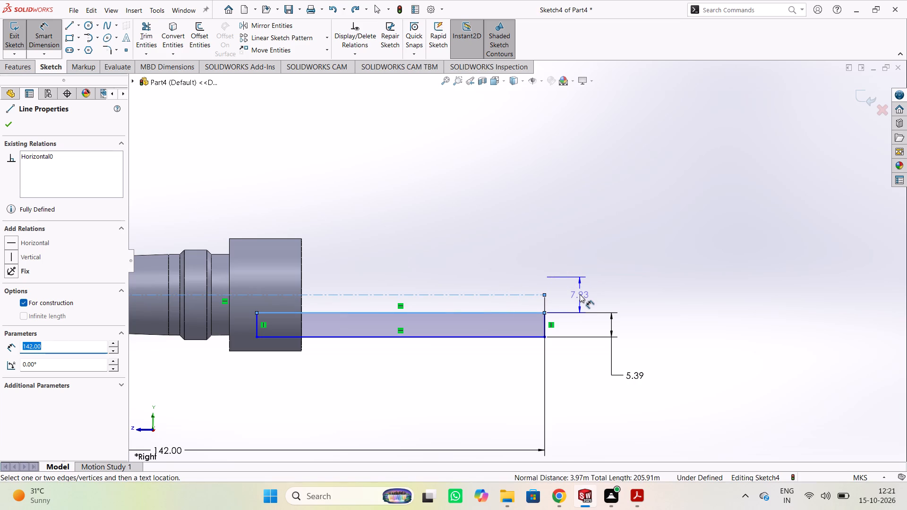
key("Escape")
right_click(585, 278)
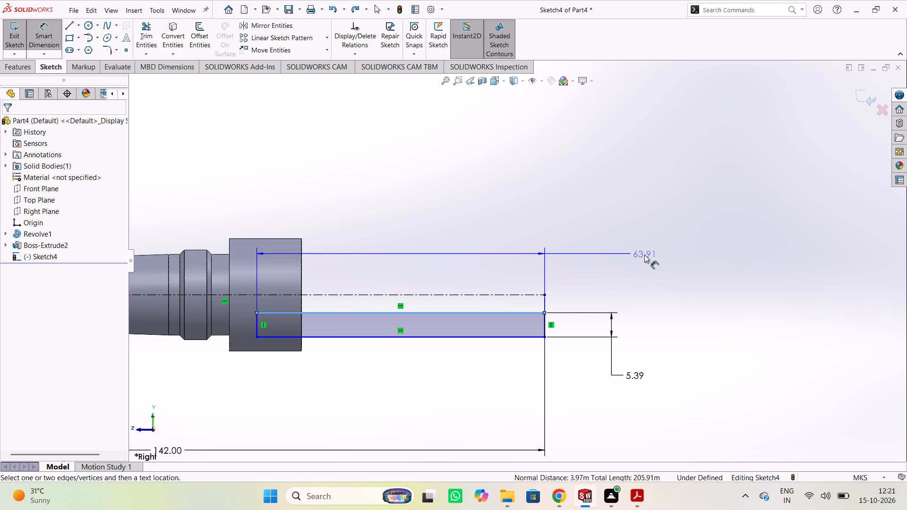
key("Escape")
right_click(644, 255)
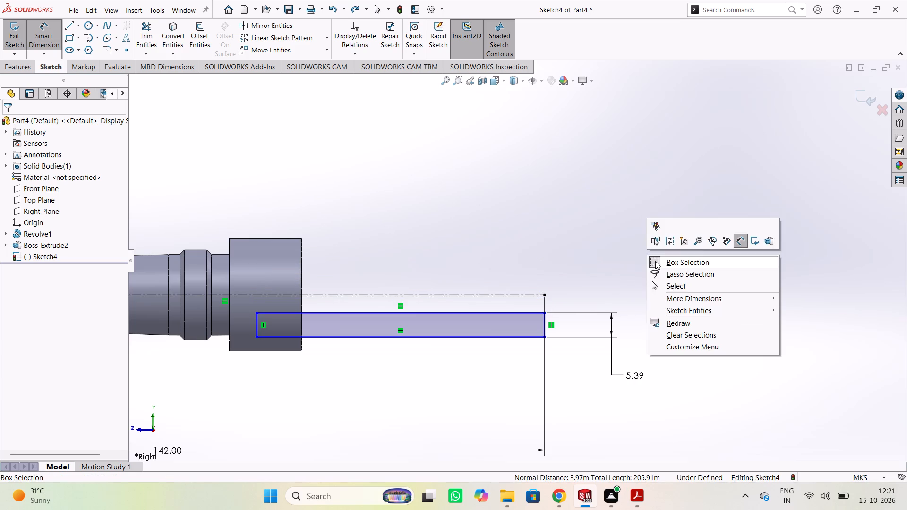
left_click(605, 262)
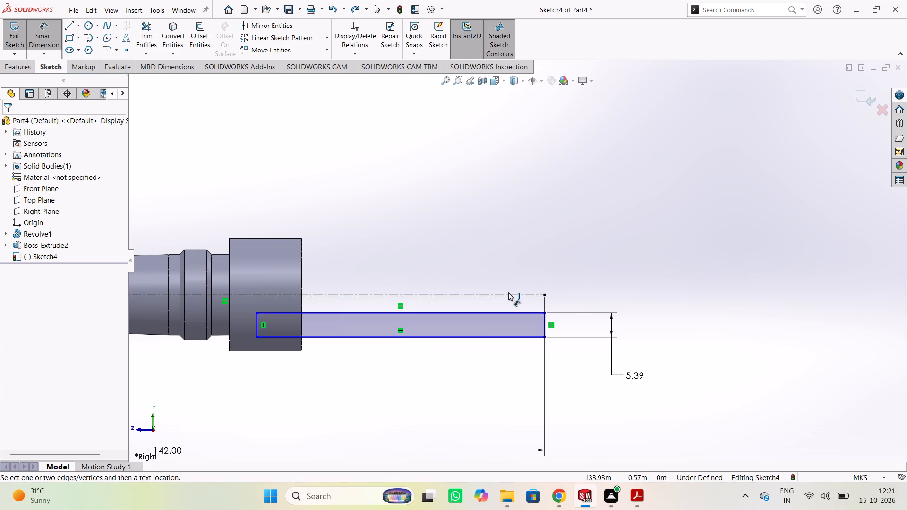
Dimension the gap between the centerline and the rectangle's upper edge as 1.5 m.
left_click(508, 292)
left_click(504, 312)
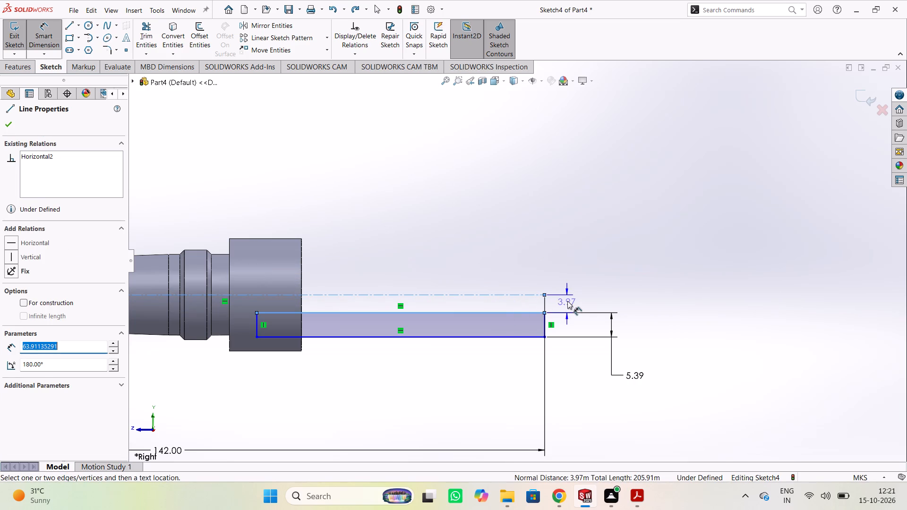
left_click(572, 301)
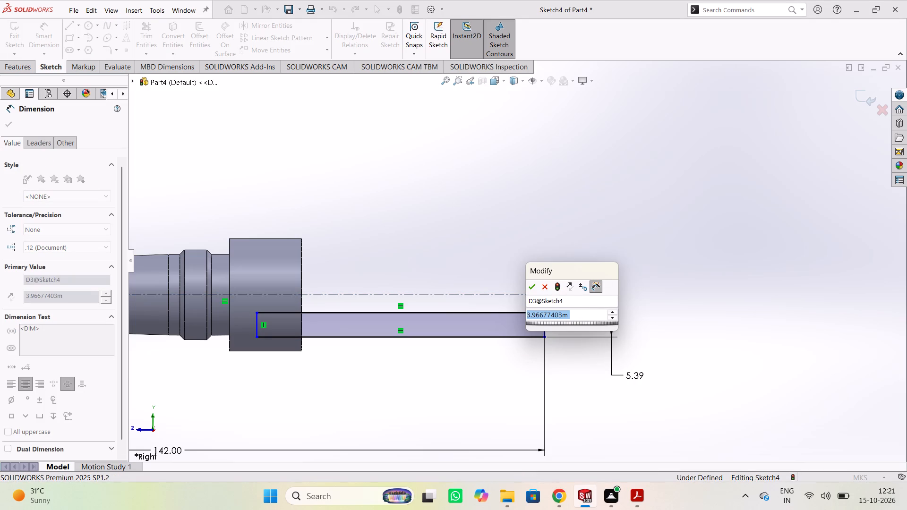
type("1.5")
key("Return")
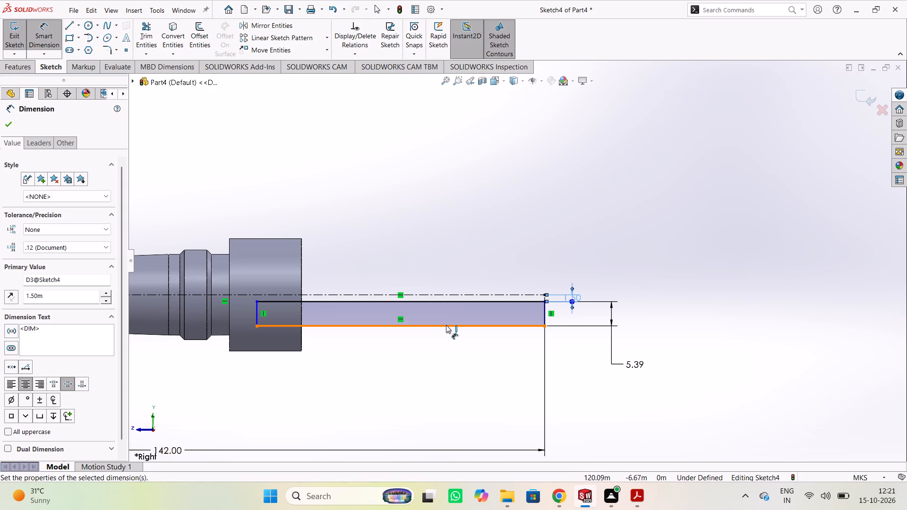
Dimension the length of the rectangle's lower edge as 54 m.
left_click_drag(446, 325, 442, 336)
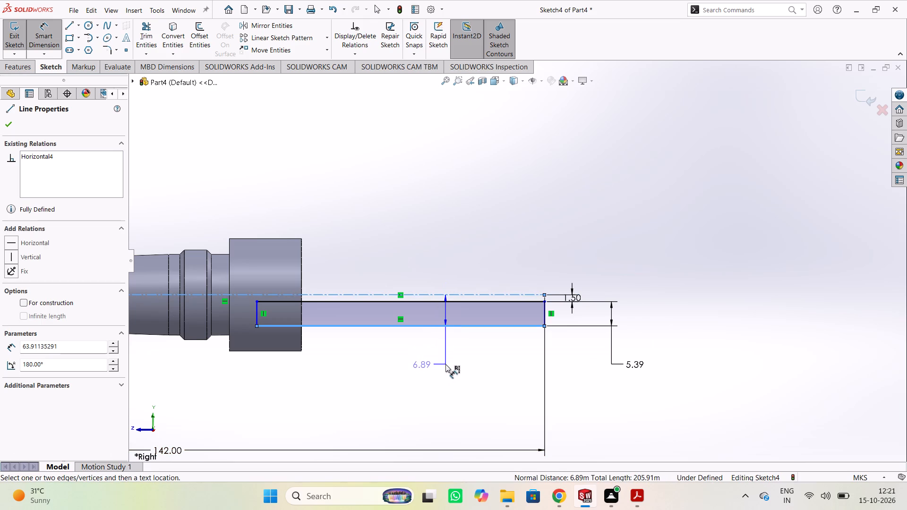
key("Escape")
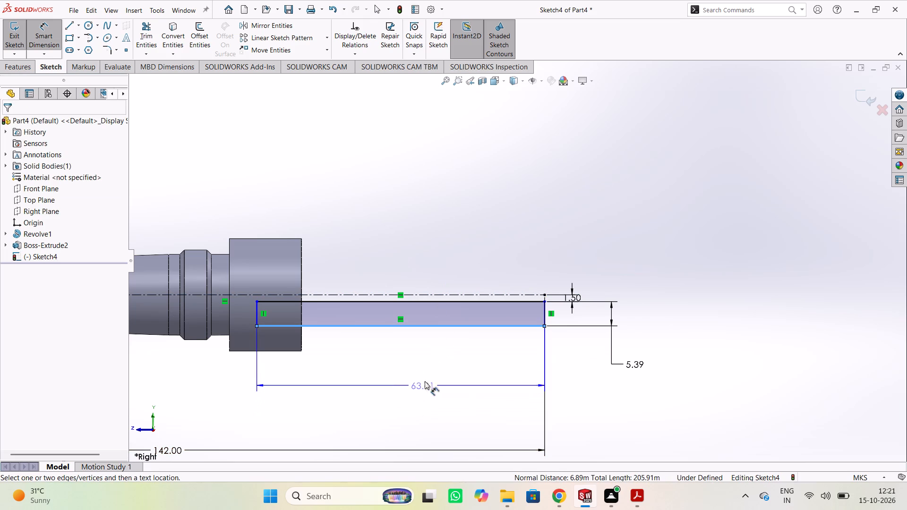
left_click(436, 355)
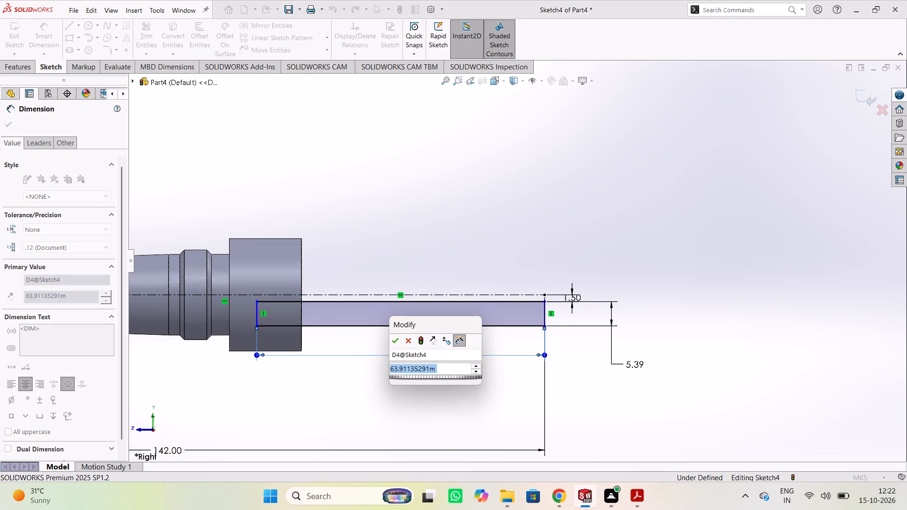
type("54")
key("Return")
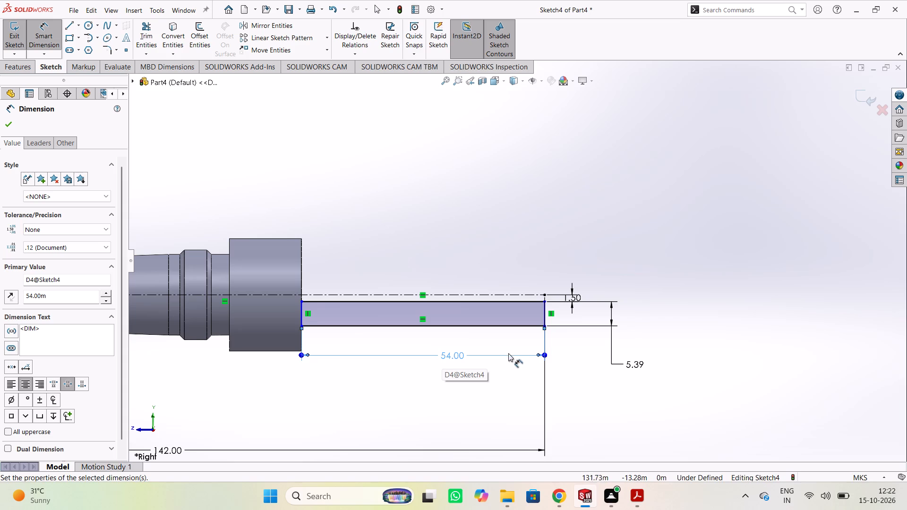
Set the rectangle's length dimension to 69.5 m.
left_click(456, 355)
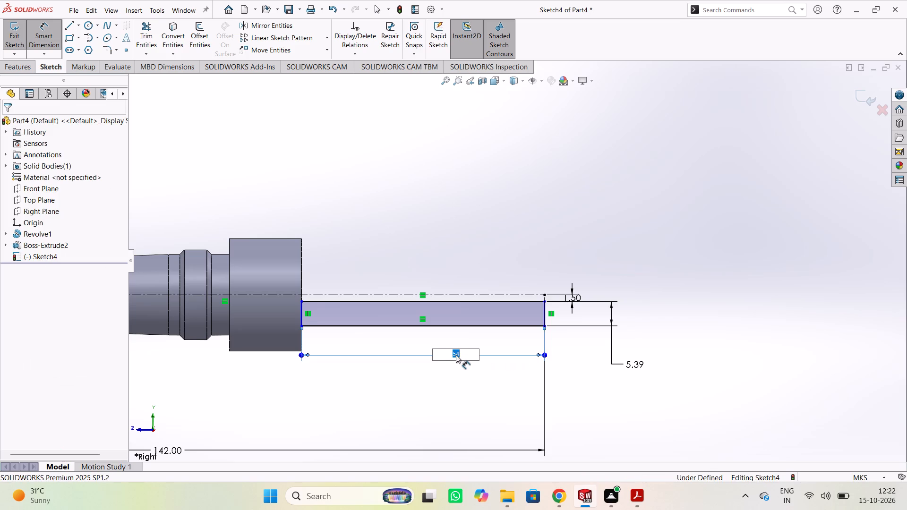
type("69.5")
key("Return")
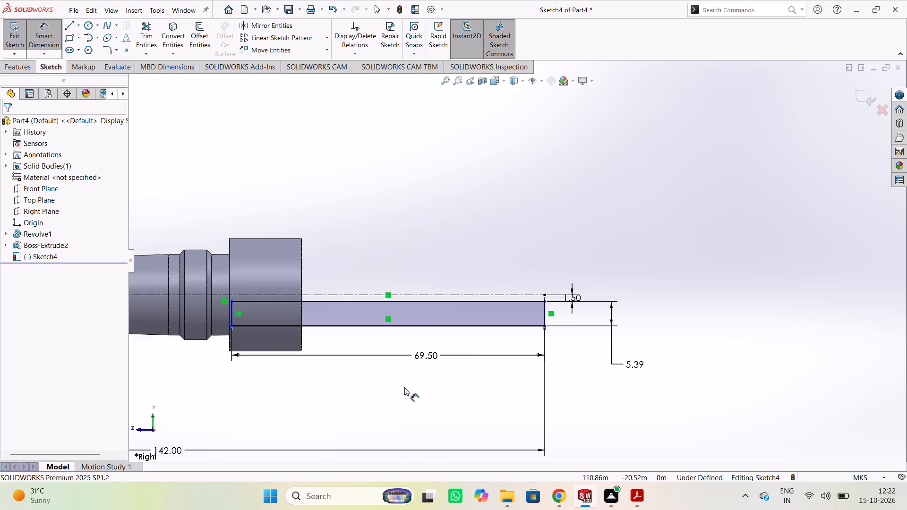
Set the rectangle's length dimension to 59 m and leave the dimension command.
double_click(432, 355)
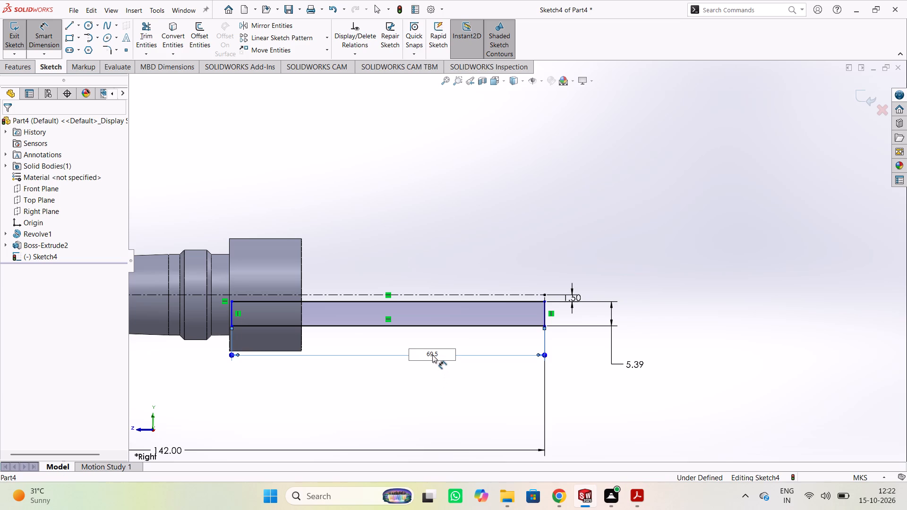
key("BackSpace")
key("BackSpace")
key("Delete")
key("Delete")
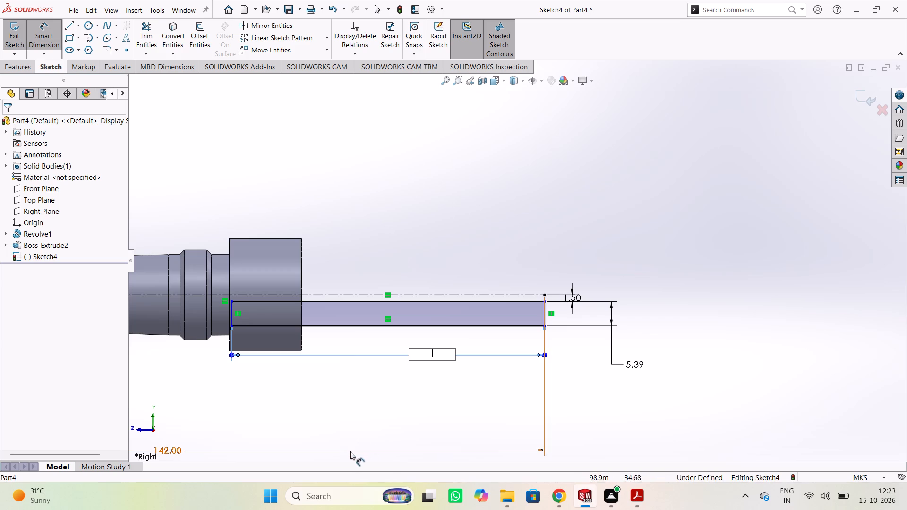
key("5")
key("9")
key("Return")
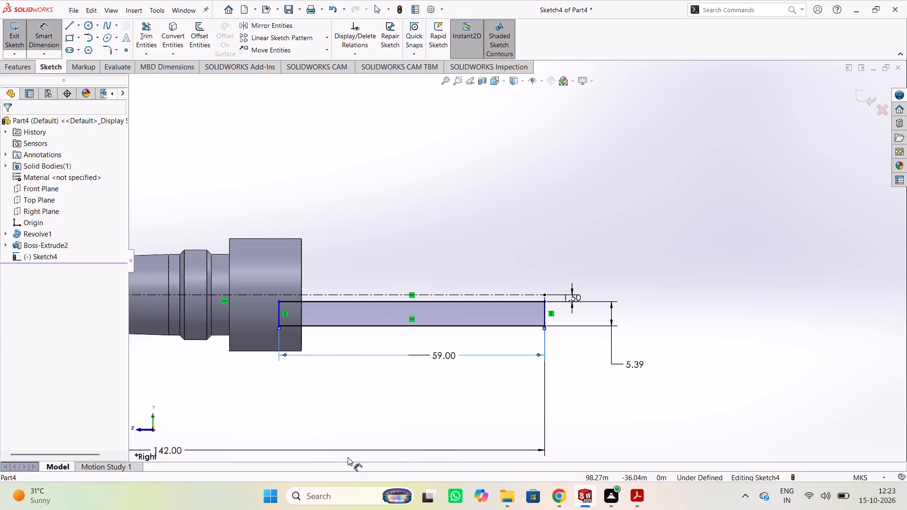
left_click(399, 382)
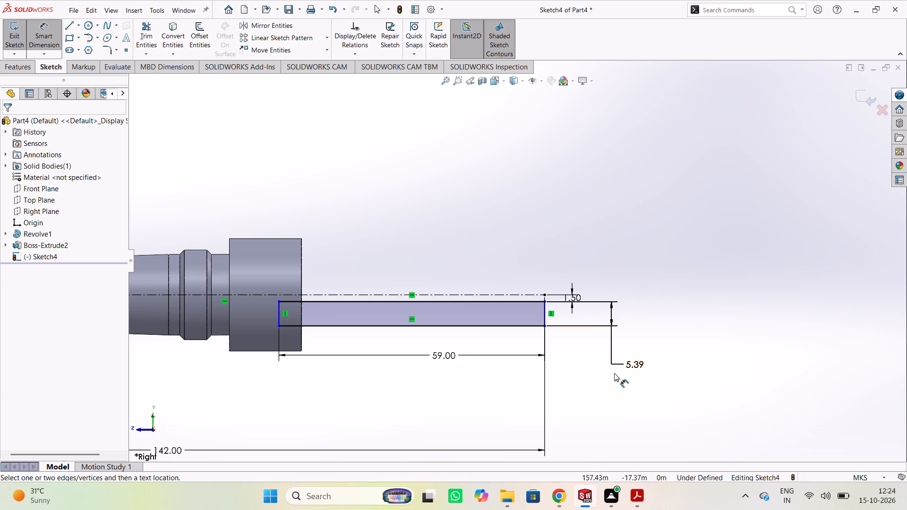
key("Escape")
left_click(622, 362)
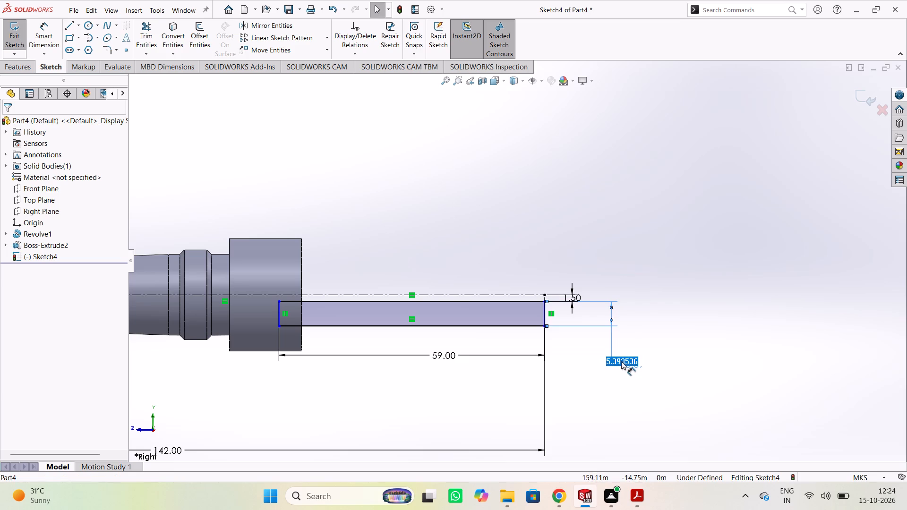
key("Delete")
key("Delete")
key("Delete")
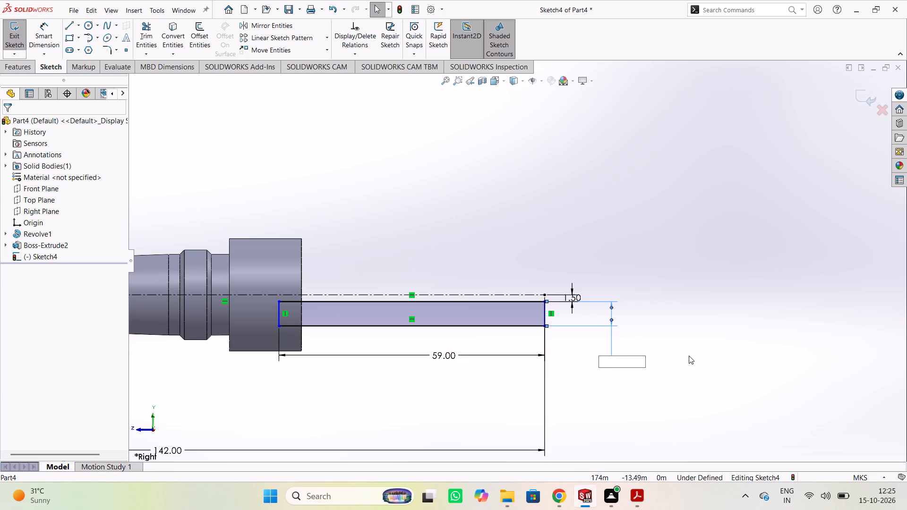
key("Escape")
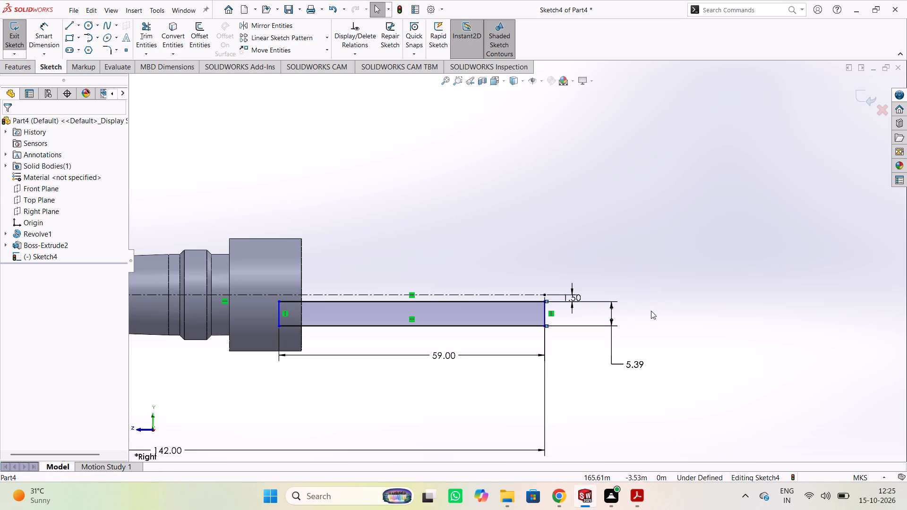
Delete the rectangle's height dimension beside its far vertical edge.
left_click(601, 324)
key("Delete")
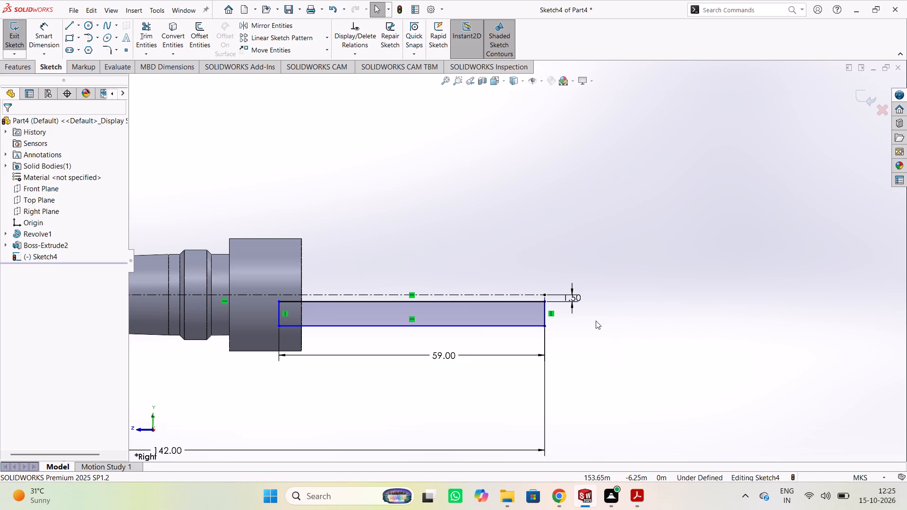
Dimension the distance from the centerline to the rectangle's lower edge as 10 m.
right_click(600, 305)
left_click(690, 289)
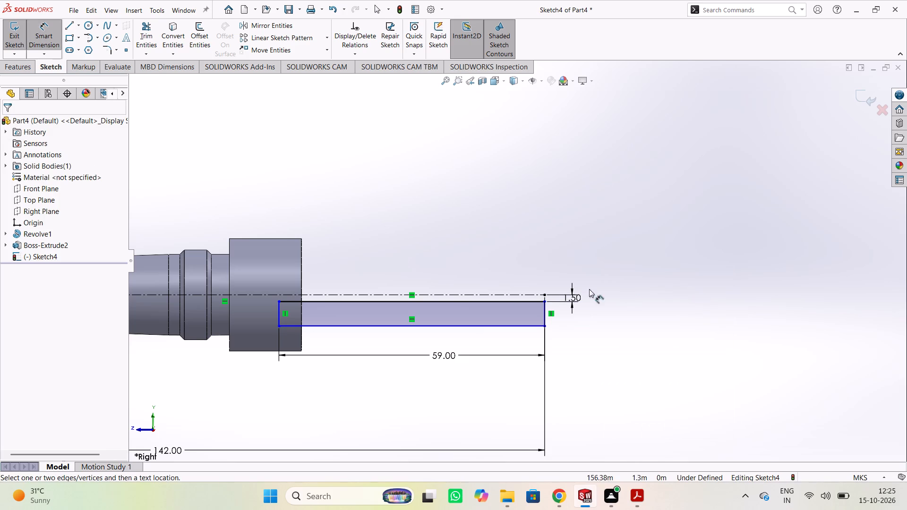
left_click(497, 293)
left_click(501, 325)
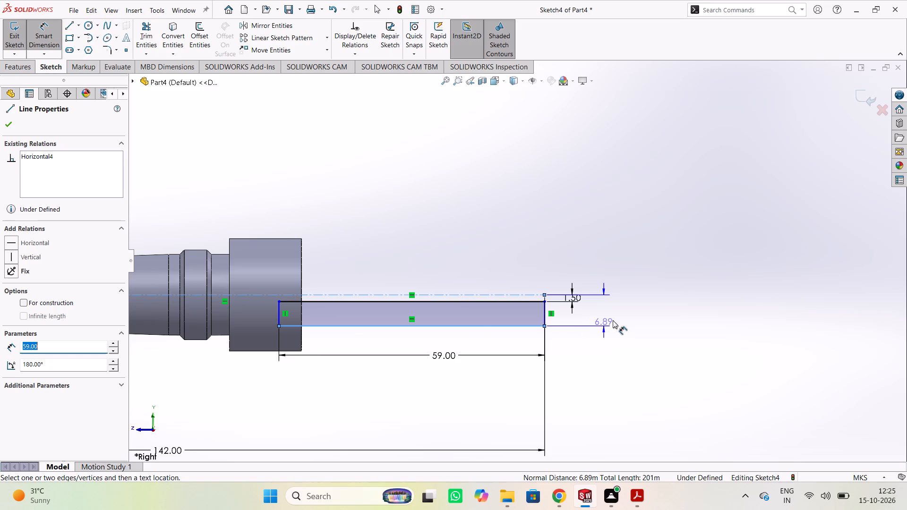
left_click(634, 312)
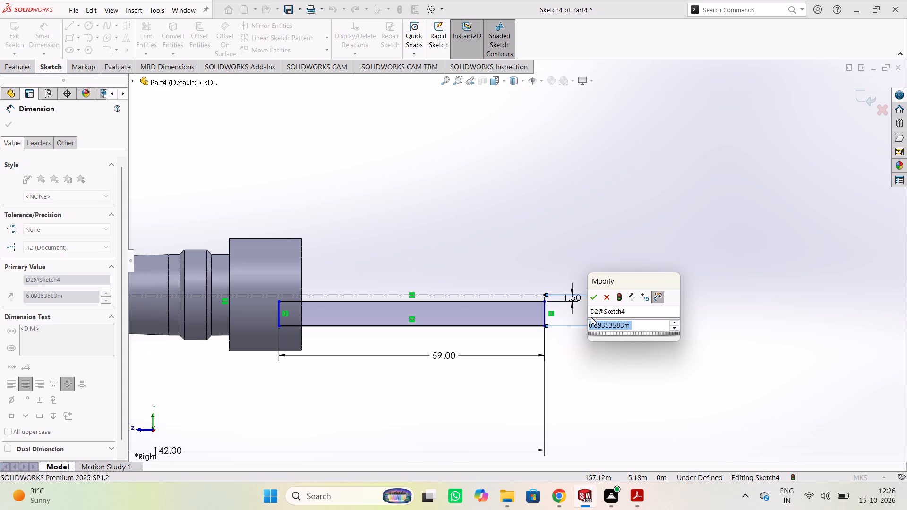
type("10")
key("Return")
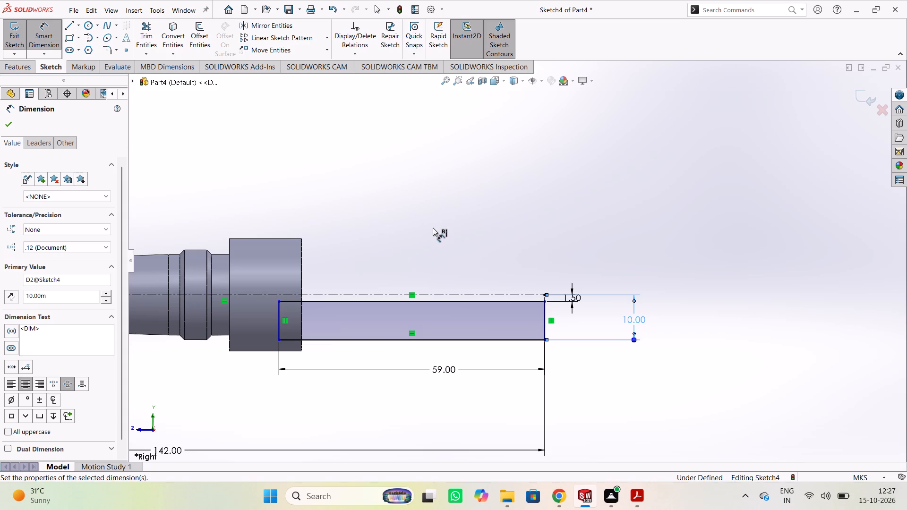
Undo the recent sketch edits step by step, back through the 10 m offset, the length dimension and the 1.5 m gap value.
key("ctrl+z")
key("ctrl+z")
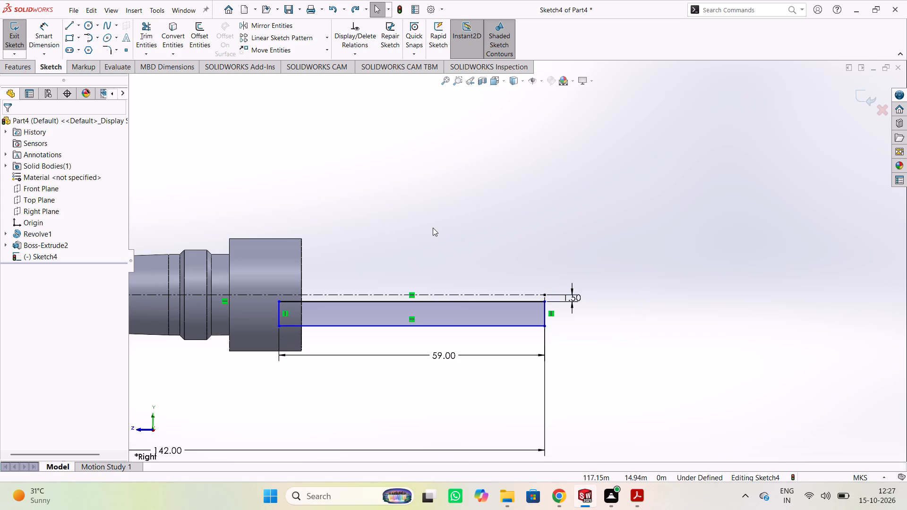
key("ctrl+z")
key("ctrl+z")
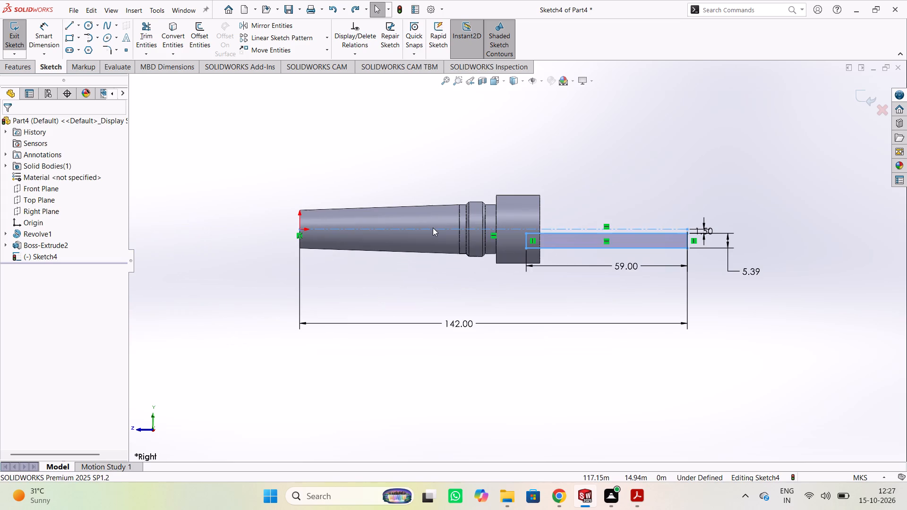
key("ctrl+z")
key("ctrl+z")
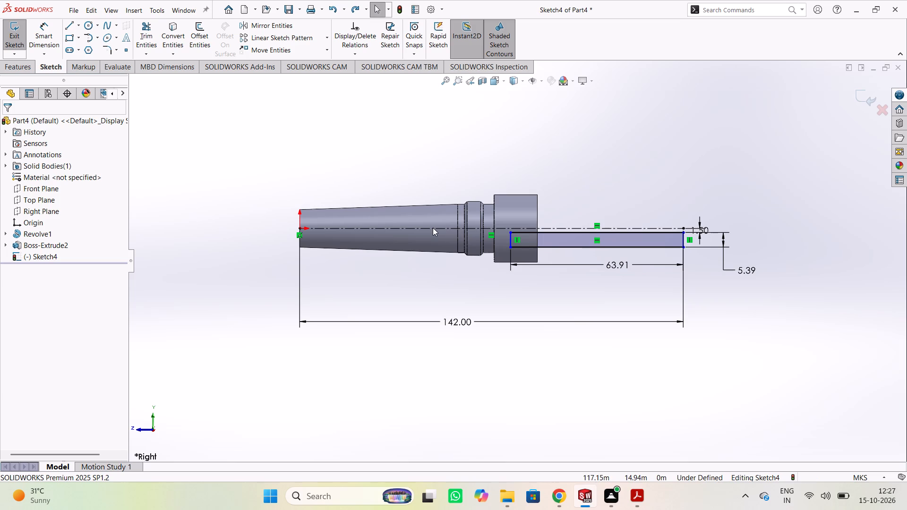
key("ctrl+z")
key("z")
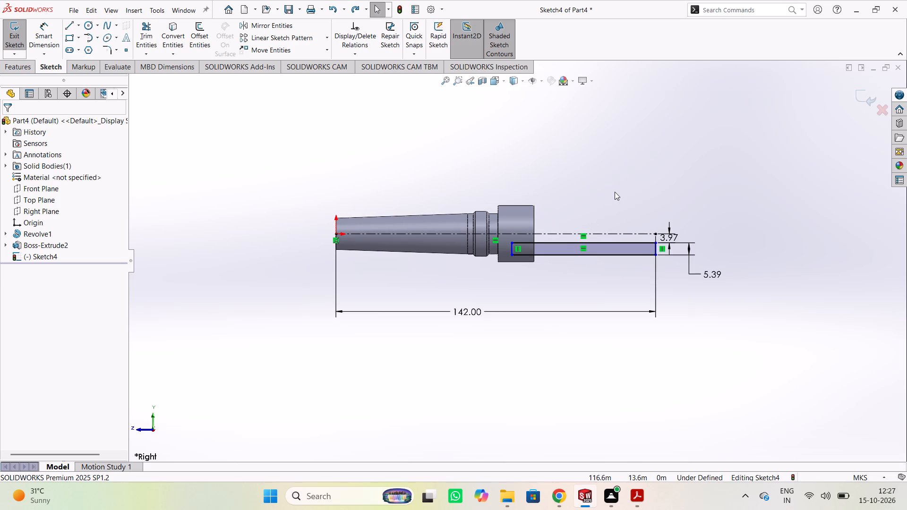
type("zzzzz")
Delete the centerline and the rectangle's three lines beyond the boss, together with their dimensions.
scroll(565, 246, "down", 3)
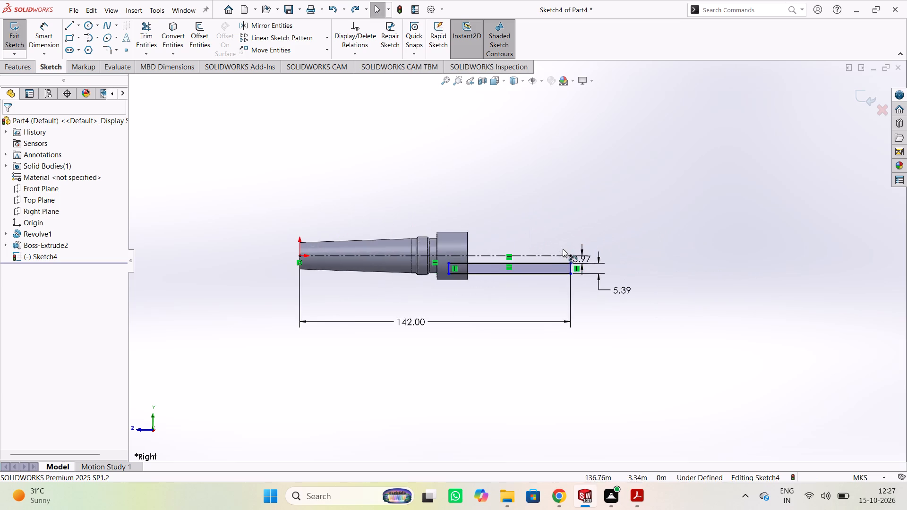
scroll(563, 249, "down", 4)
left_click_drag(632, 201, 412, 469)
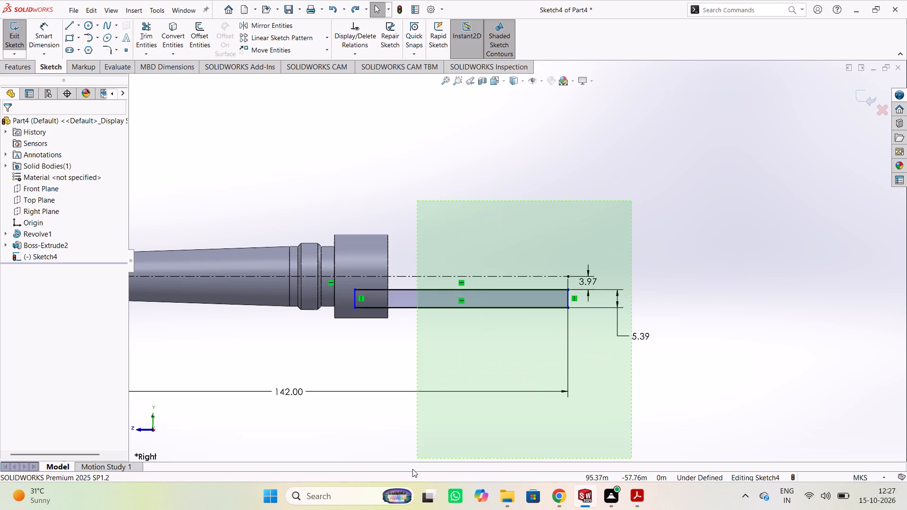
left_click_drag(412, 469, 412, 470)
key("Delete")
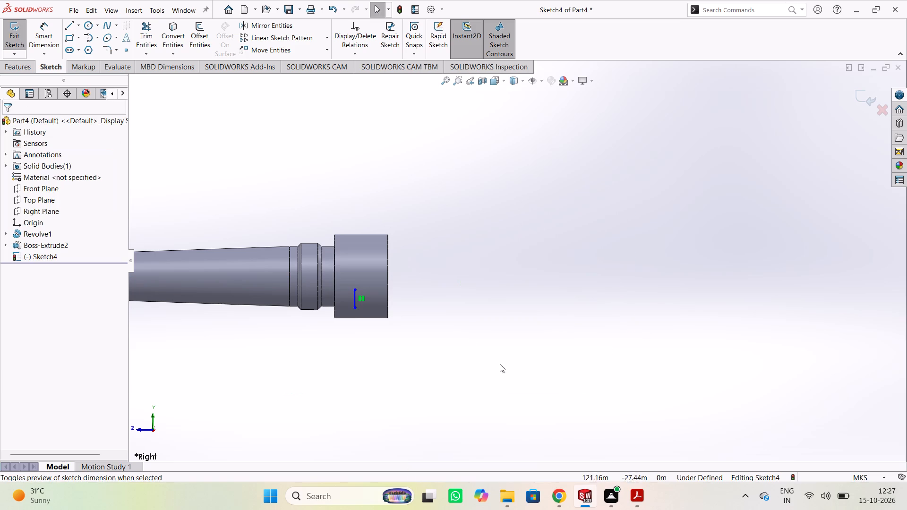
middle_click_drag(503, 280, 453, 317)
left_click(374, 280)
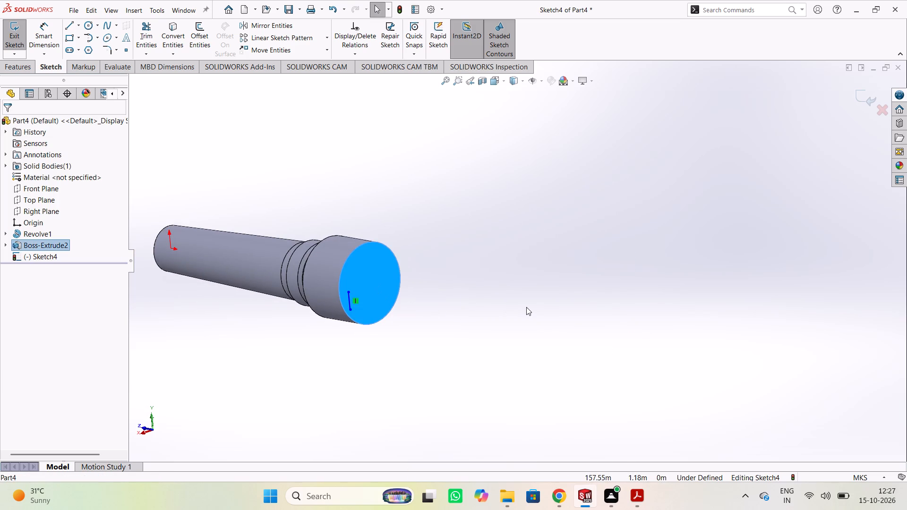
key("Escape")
Undo the deletion and the earlier sketch edits, back through the rectangle's gap and height dimensions and the rectangle itself.
key("ctrl+z")
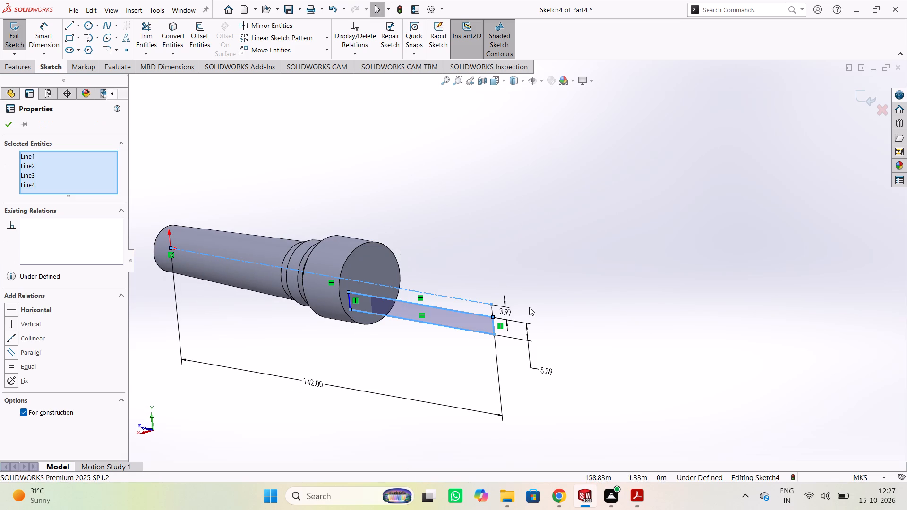
key("ctrl+z")
key("ctrl+z")
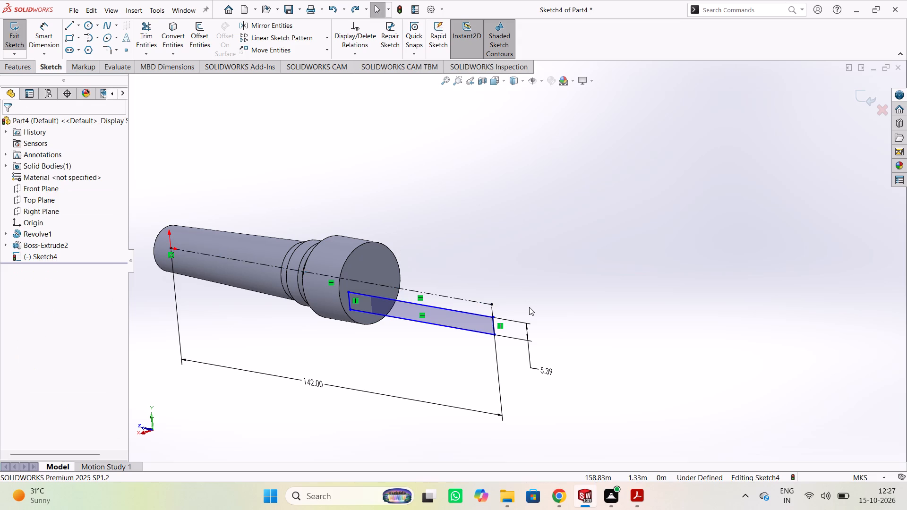
key("ctrl+z")
key("ctrl+z")
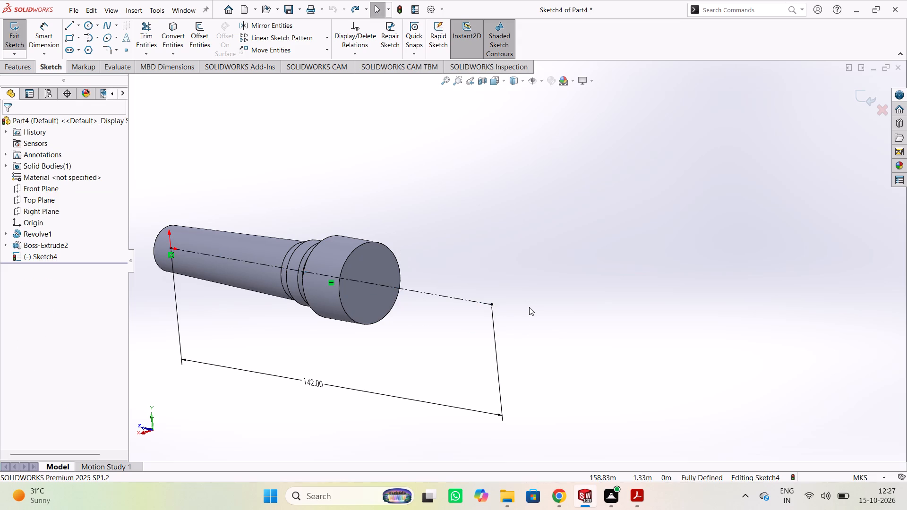
key("ctrl+z")
key("ctrl+z")
key("ctrl+z")
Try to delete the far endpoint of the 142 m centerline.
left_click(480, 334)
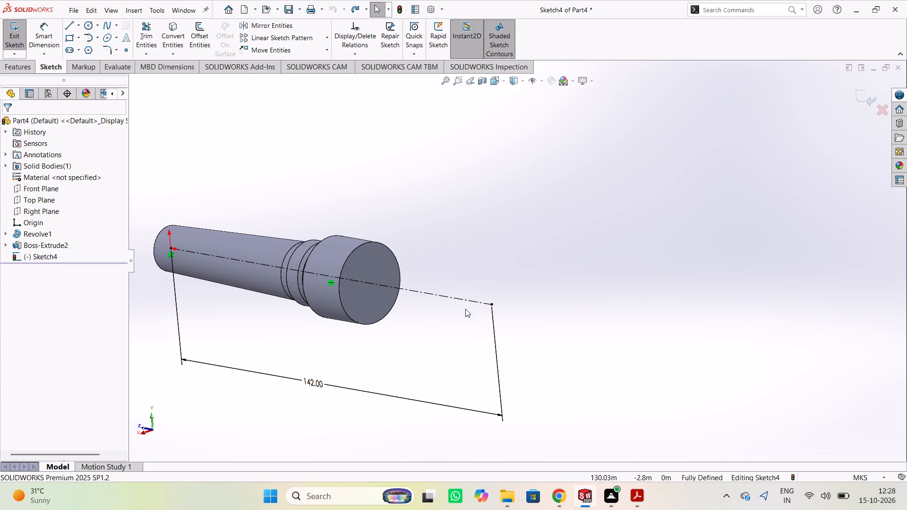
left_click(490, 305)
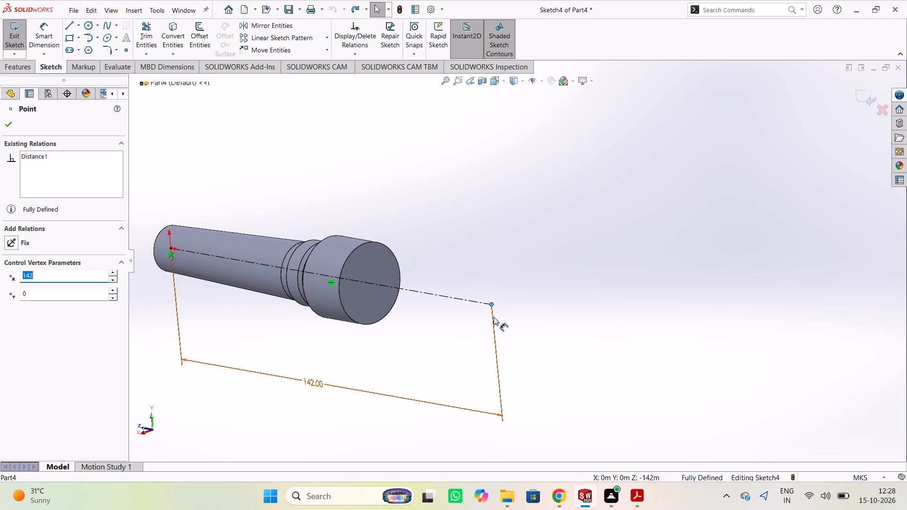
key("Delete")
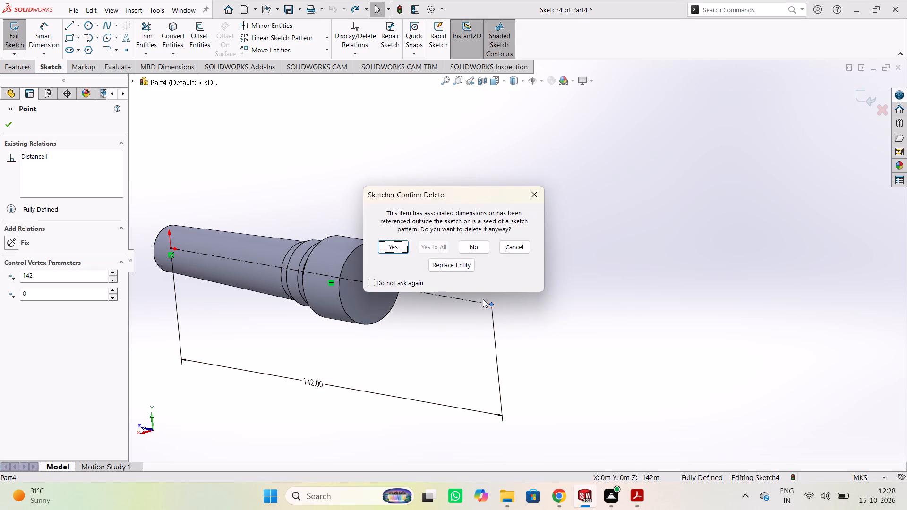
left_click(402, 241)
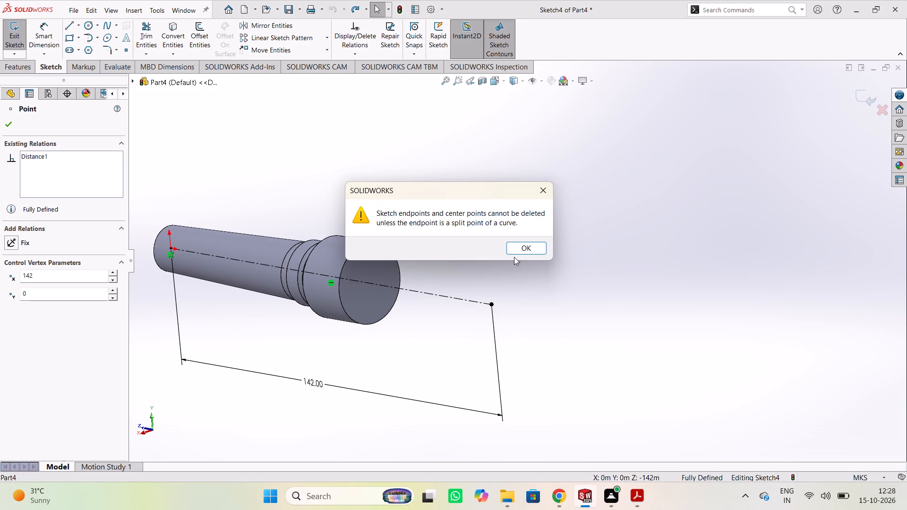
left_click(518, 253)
Delete the centerline together with its 142 m dimension and exit the emptied sketch.
left_click_drag(482, 282, 491, 362)
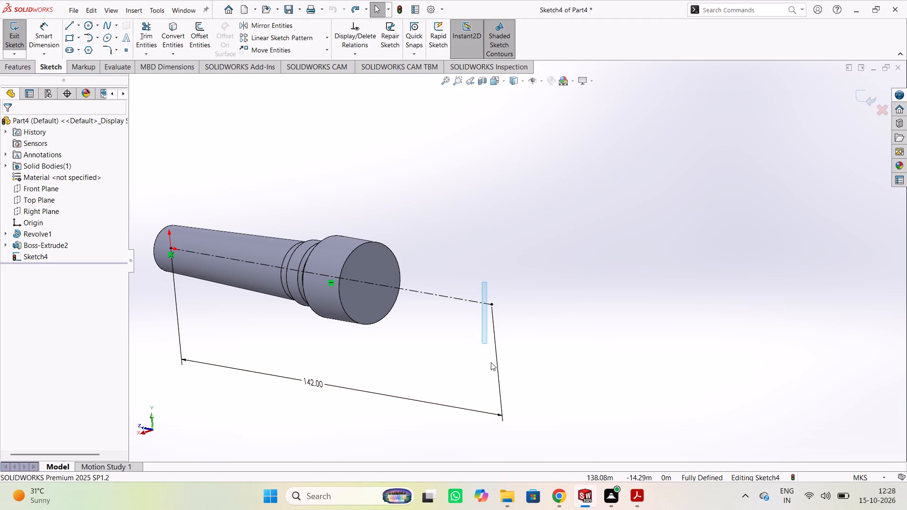
left_click_drag(491, 362, 502, 365)
left_click_drag(568, 314, 451, 245)
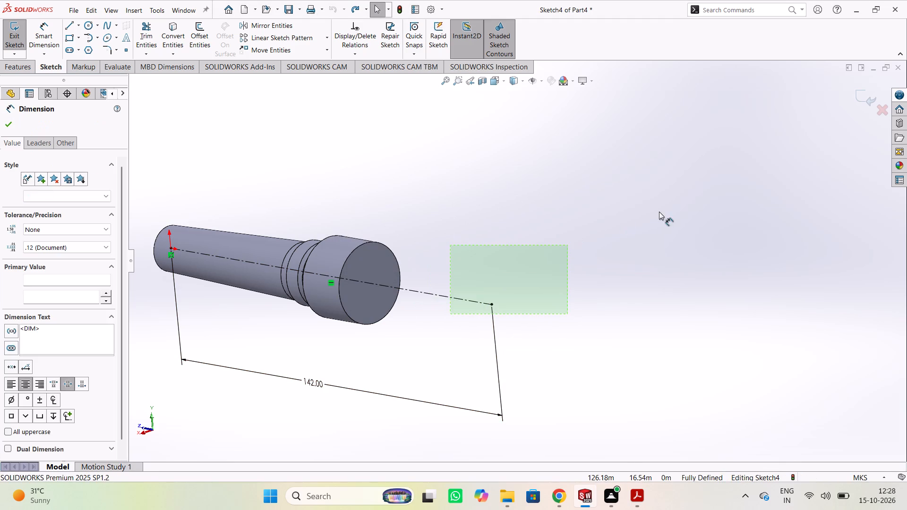
key("Delete")
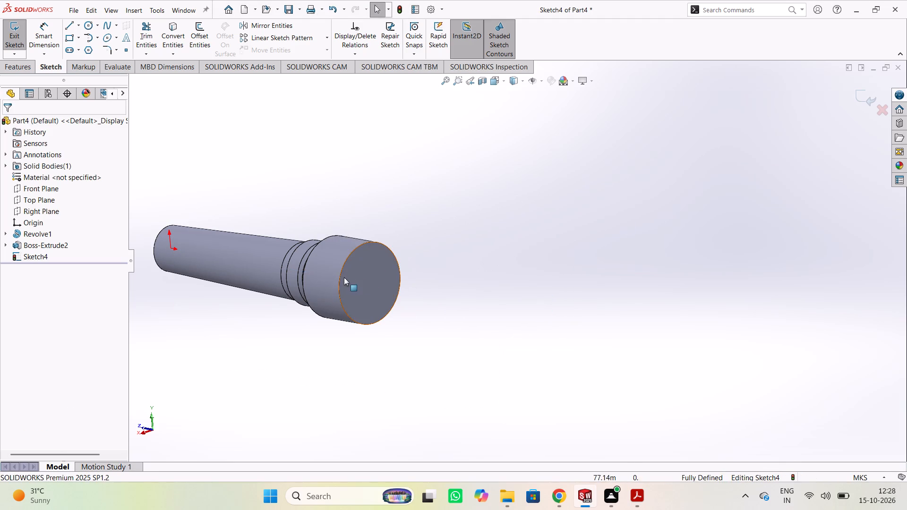
left_click(344, 277)
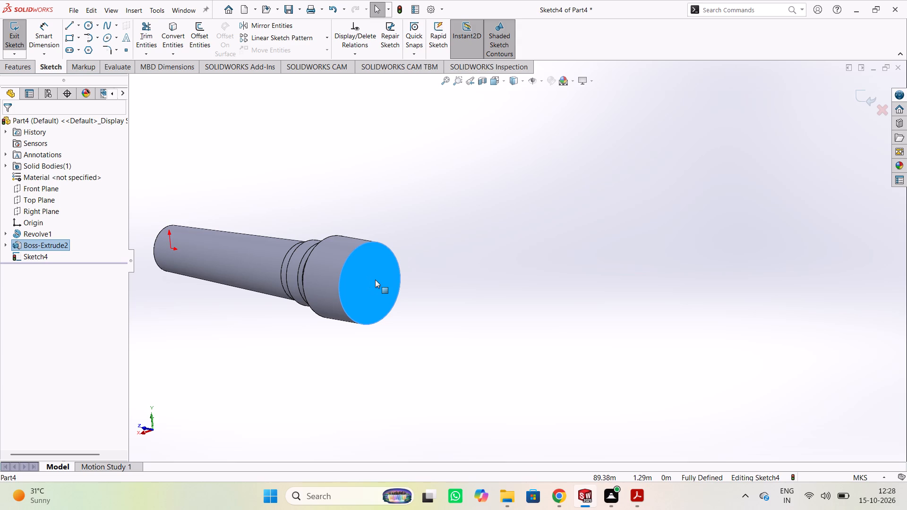
left_click(413, 336)
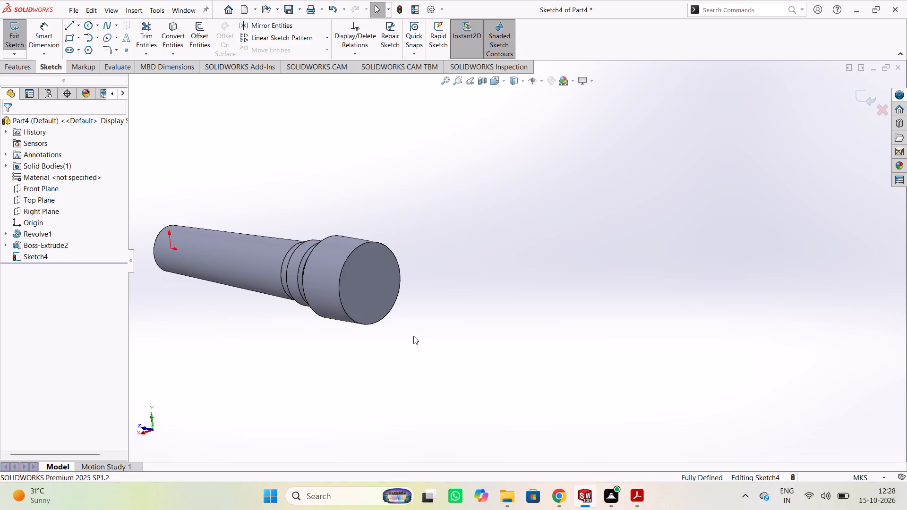
left_click(377, 297)
right_click(377, 297)
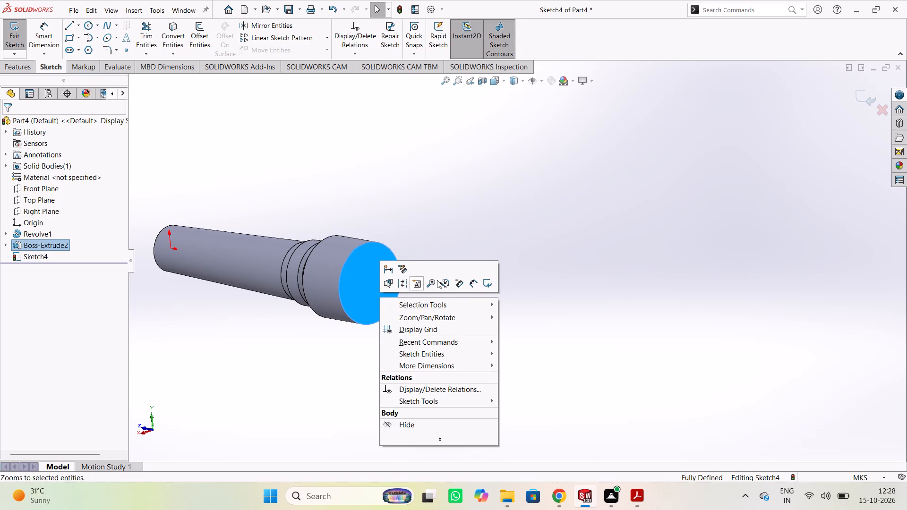
left_click(488, 280)
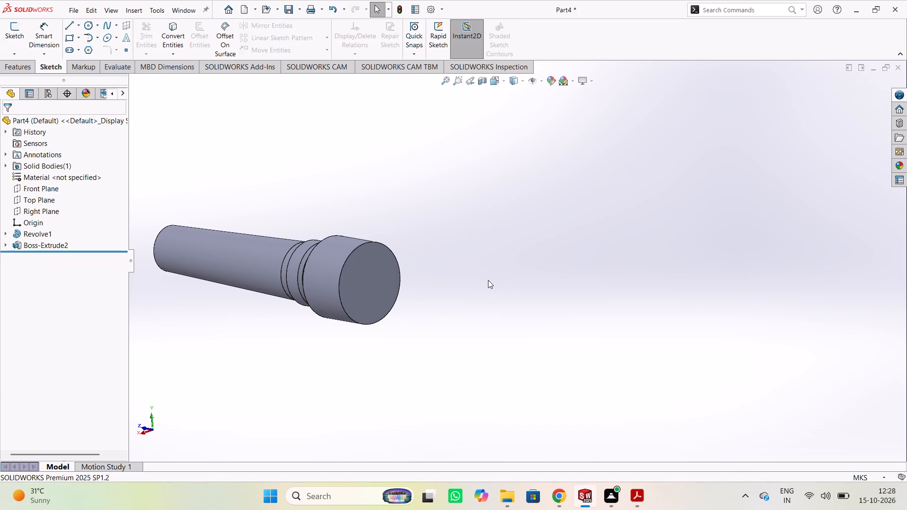
Start a sketch on the end boss's flat face and draw a circle of radius 12 m centred on the origin.
left_click(367, 277)
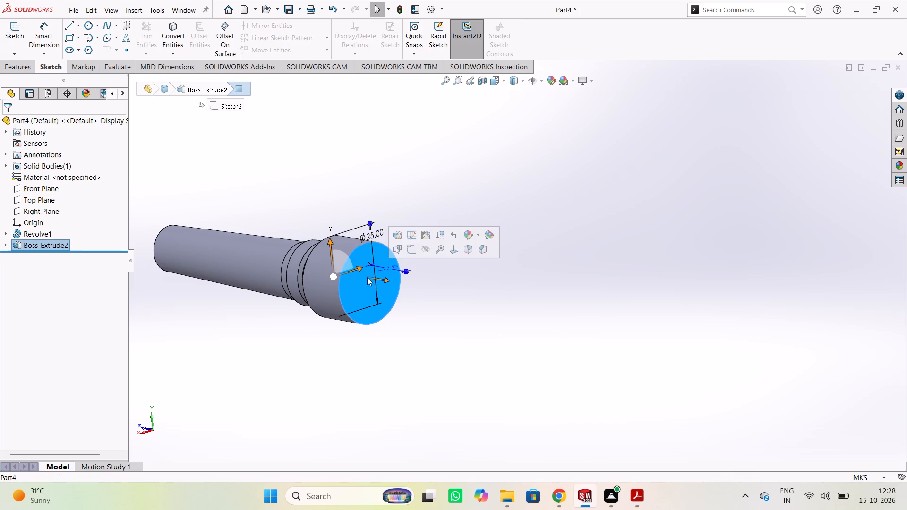
left_click(410, 250)
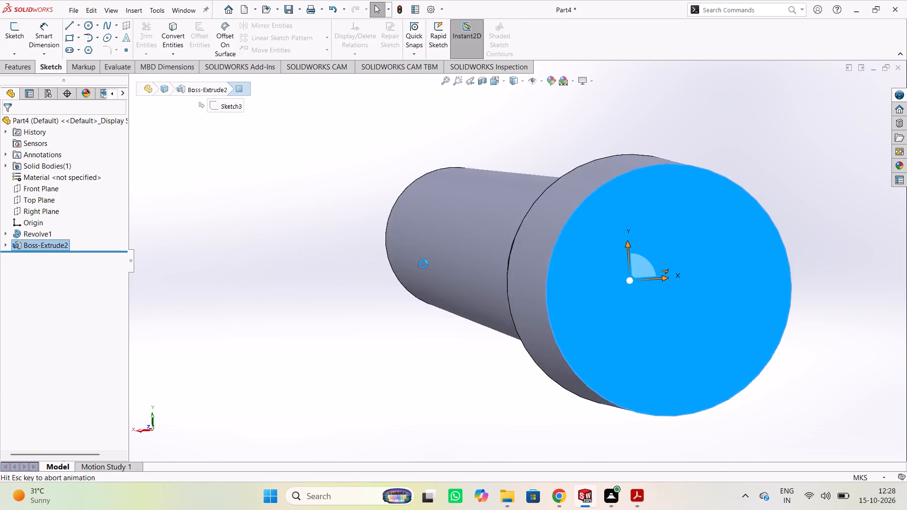
left_click(270, 330)
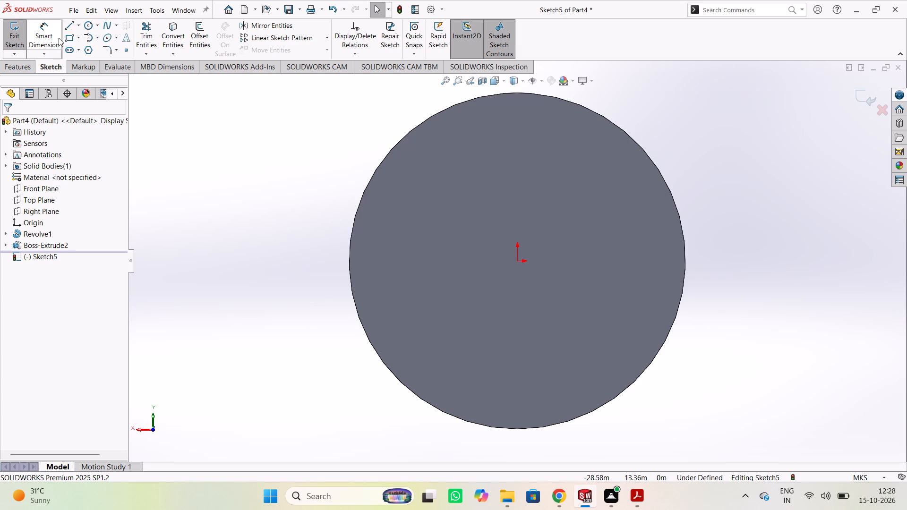
left_click(87, 25)
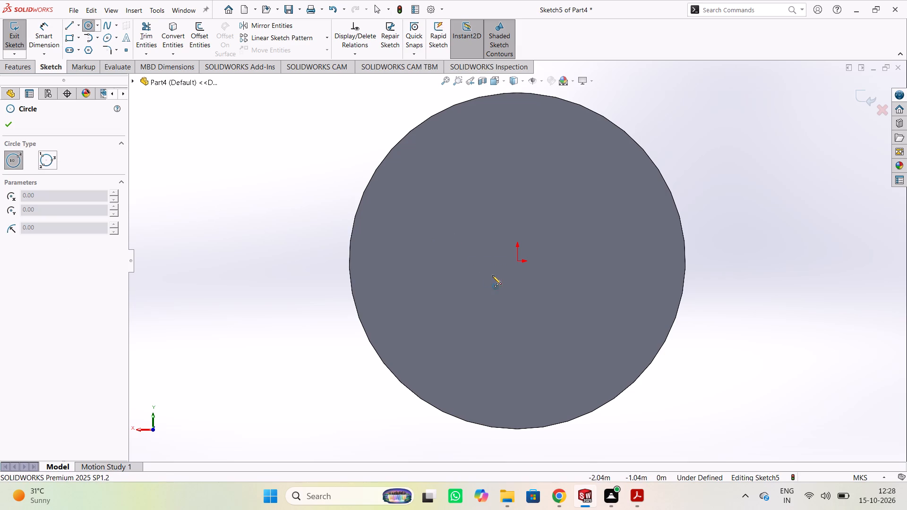
left_click(518, 263)
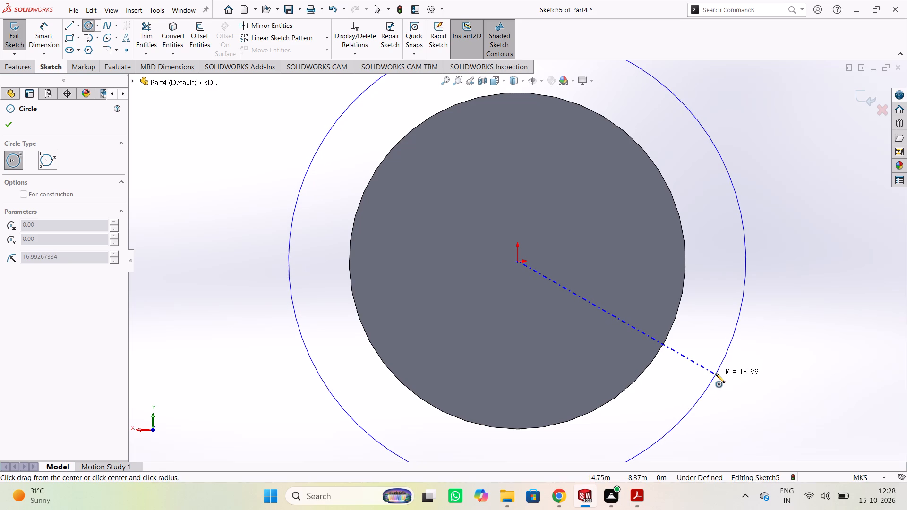
type("30")
key("Return")
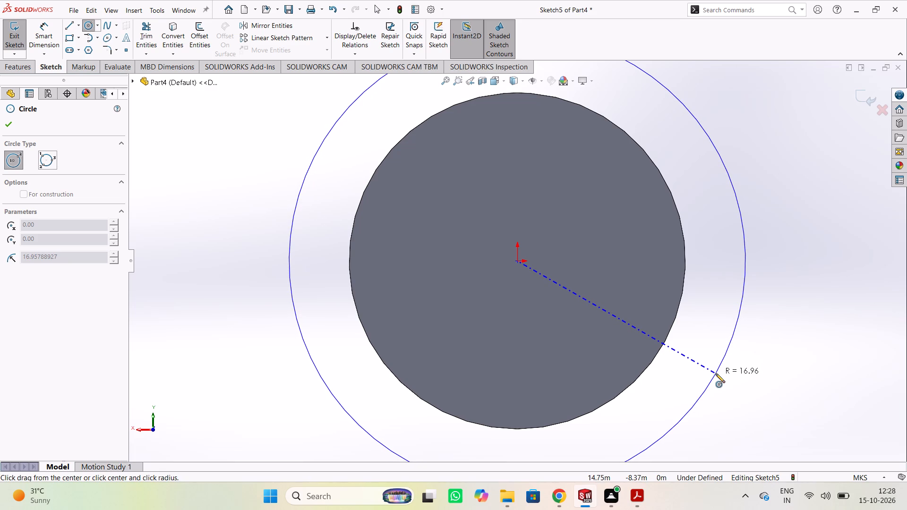
left_click_drag(718, 371, 722, 370)
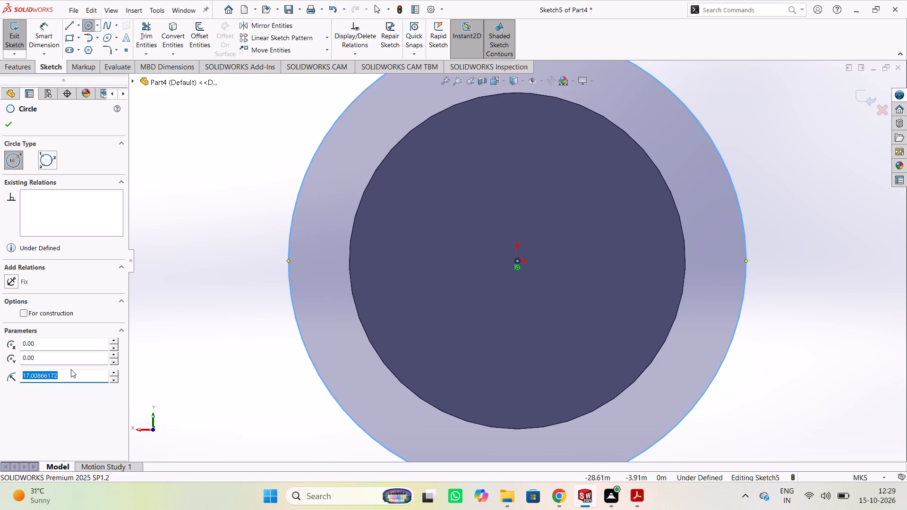
type("12")
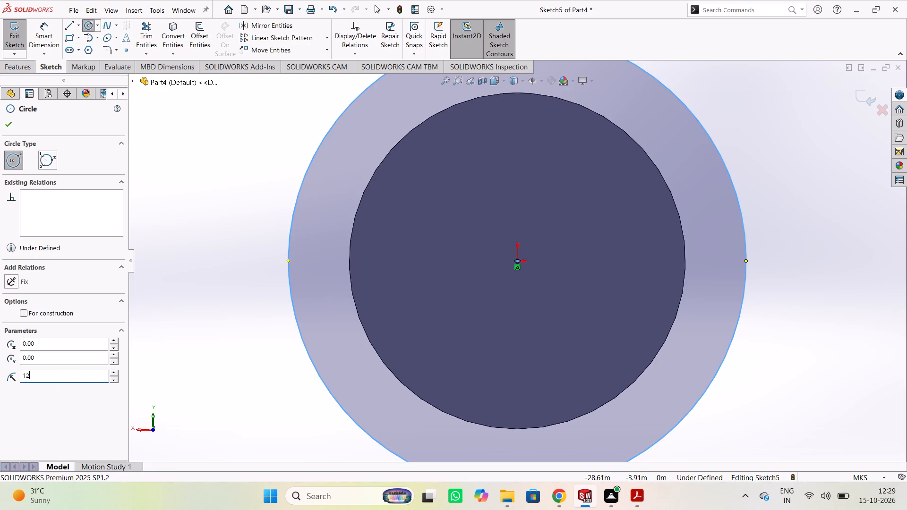
key("Return")
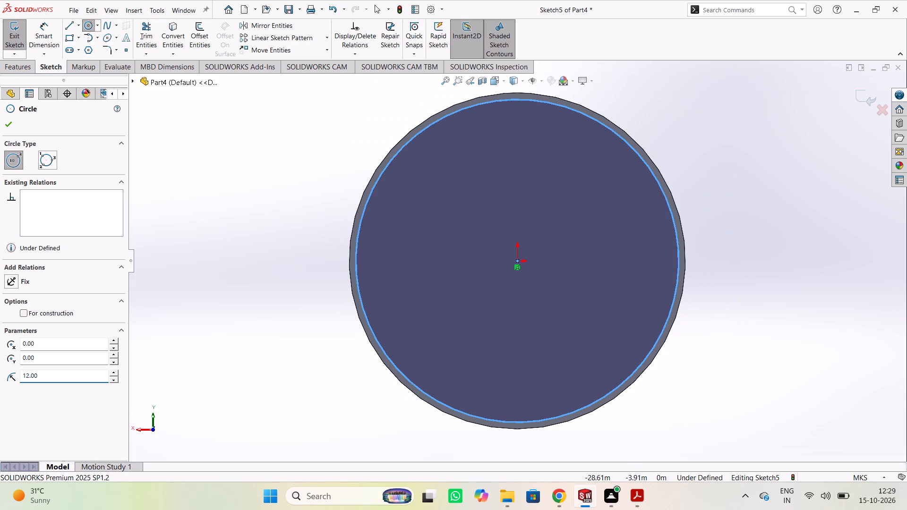
left_click(8, 126)
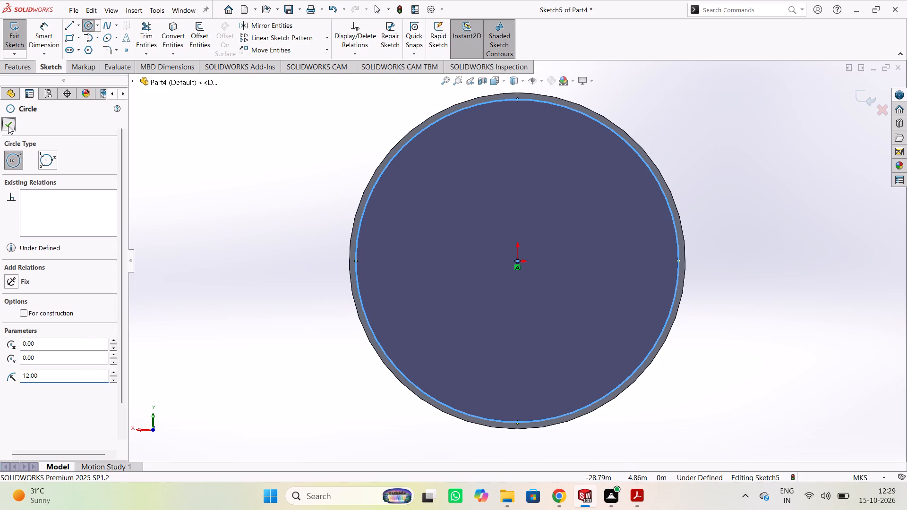
Dimension the circle on the end boss's face to a diameter of 30 m.
left_click(191, 185)
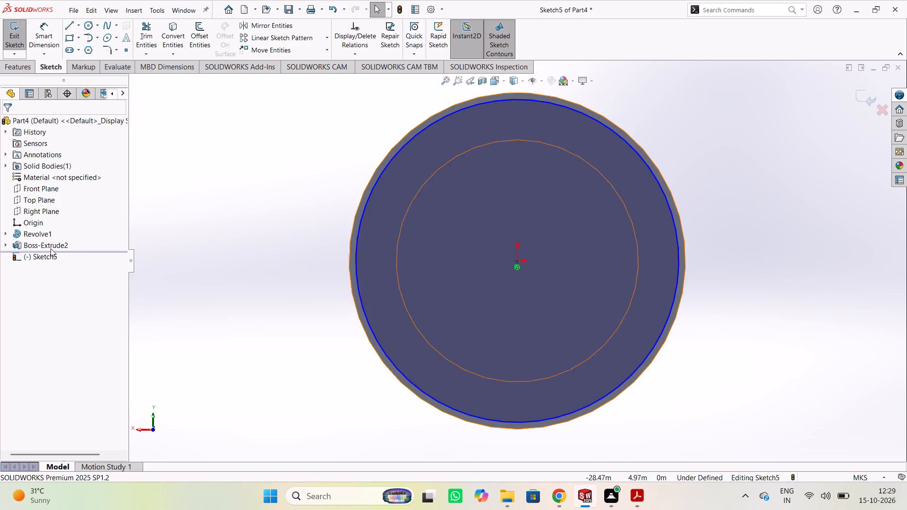
right_click(294, 199)
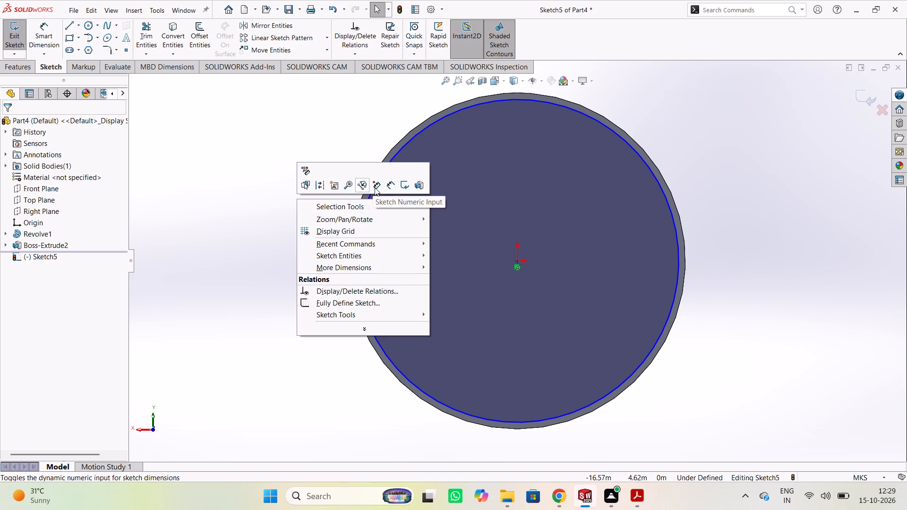
left_click(384, 181)
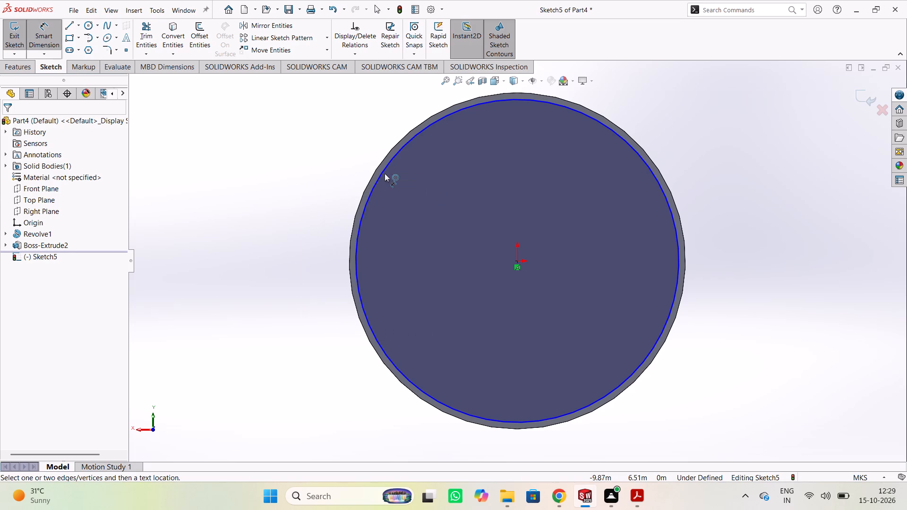
left_click(384, 171)
left_click(242, 270)
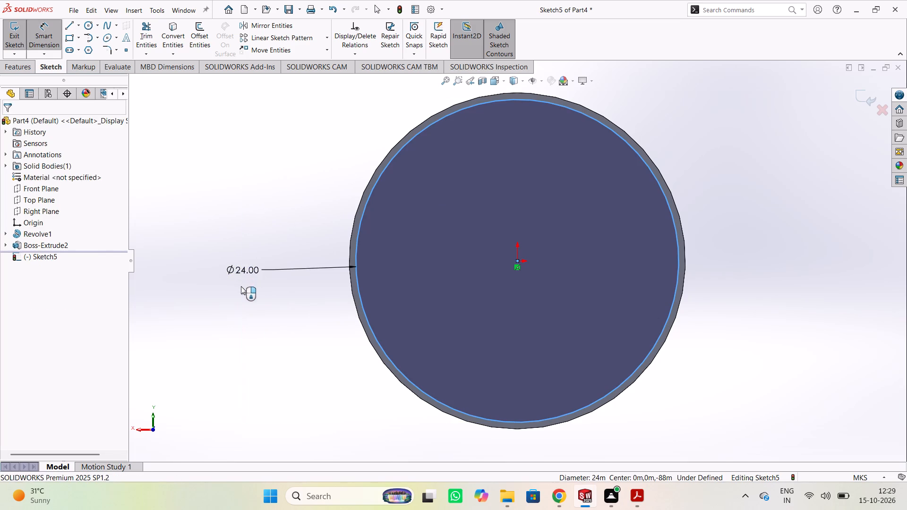
type("30")
key("Return")
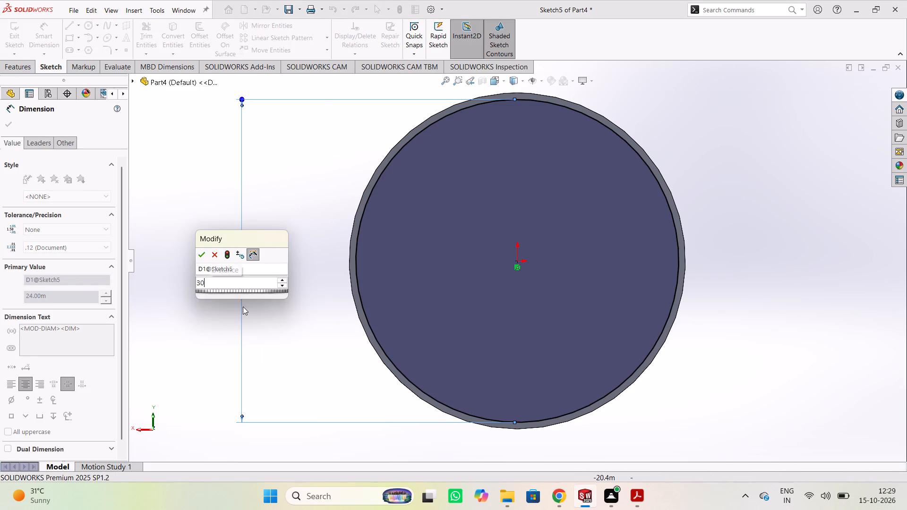
left_click(267, 297)
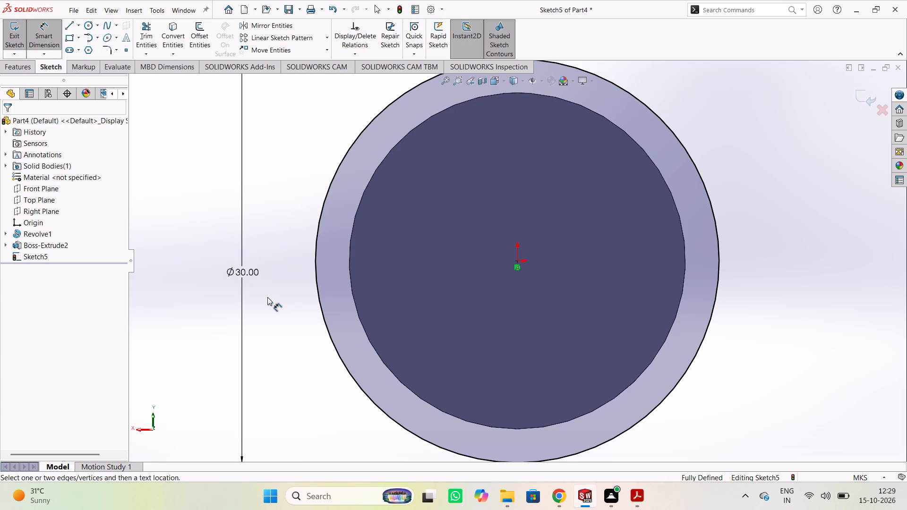
key("Escape")
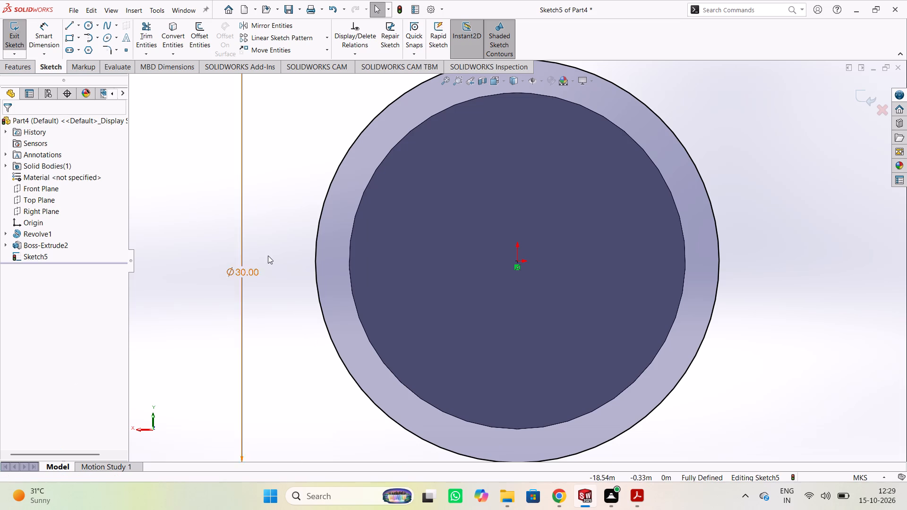
Set up a blind boss extrusion of the 30 m circle outward from the end face with a depth of 12 m.
scroll(268, 255, "down", 4)
scroll(268, 241, "up", 7)
middle_click_drag(247, 233, 289, 249)
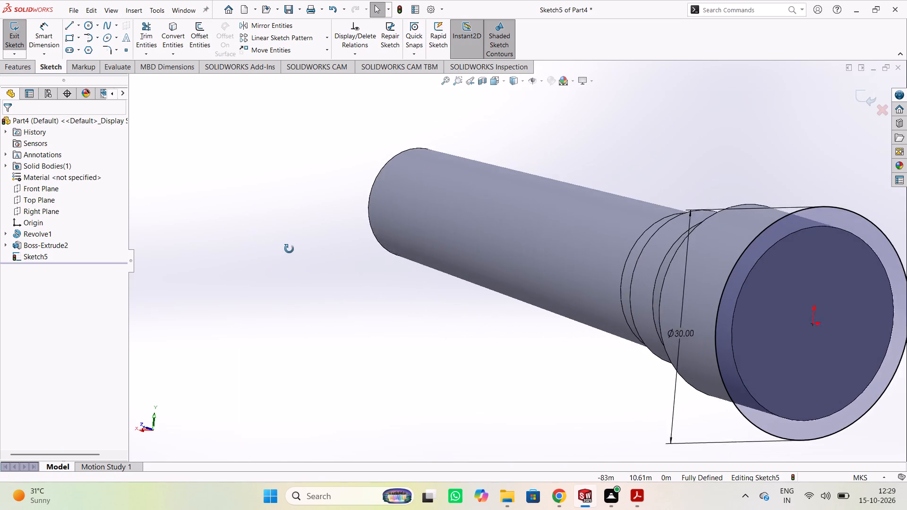
middle_click_drag(289, 249, 290, 248)
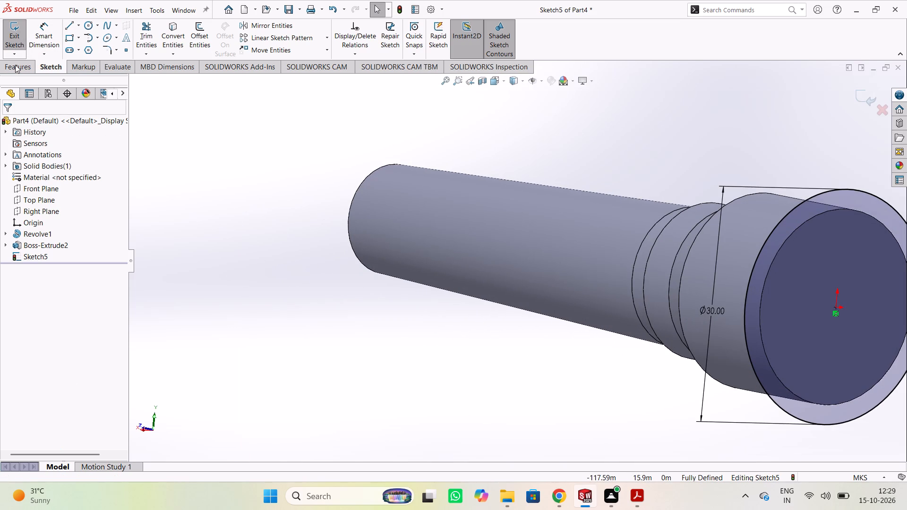
left_click(17, 68)
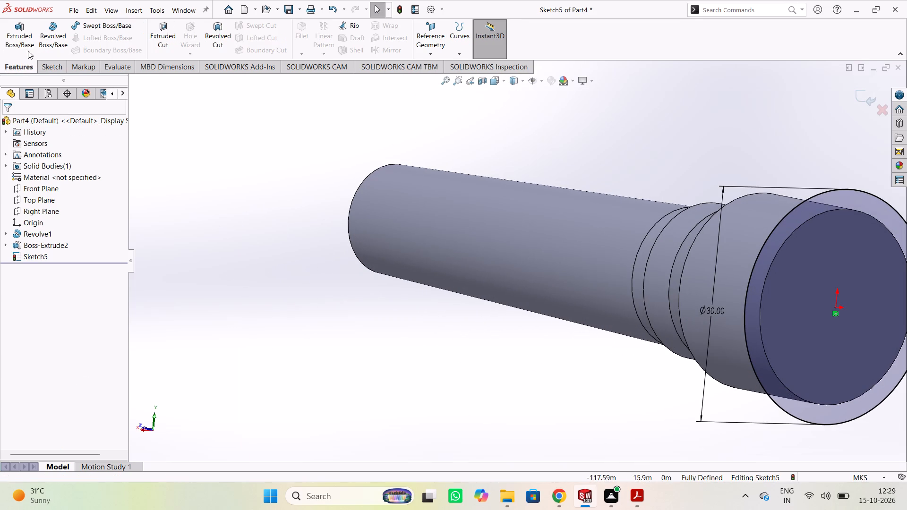
left_click(21, 43)
middle_click_drag(259, 186, 281, 175)
scroll(730, 162, "down", 1)
scroll(723, 146, "up", 3)
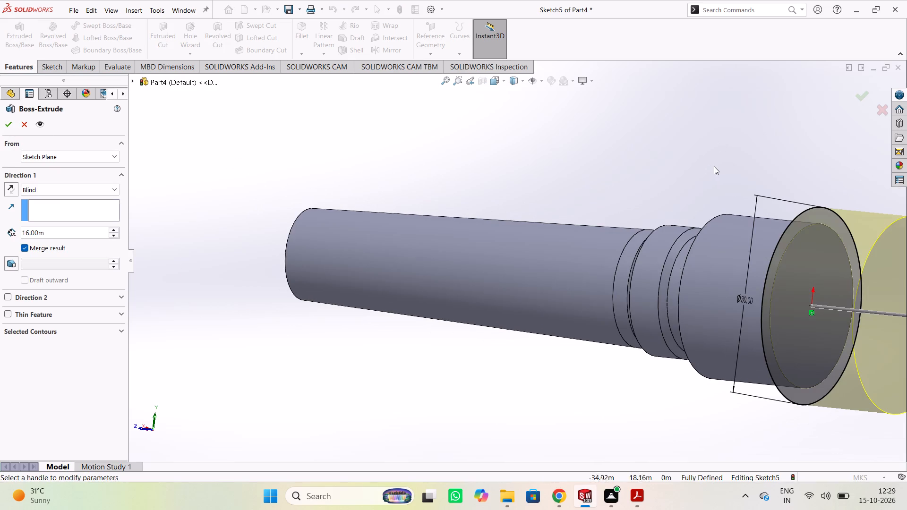
scroll(714, 166, "up", 2)
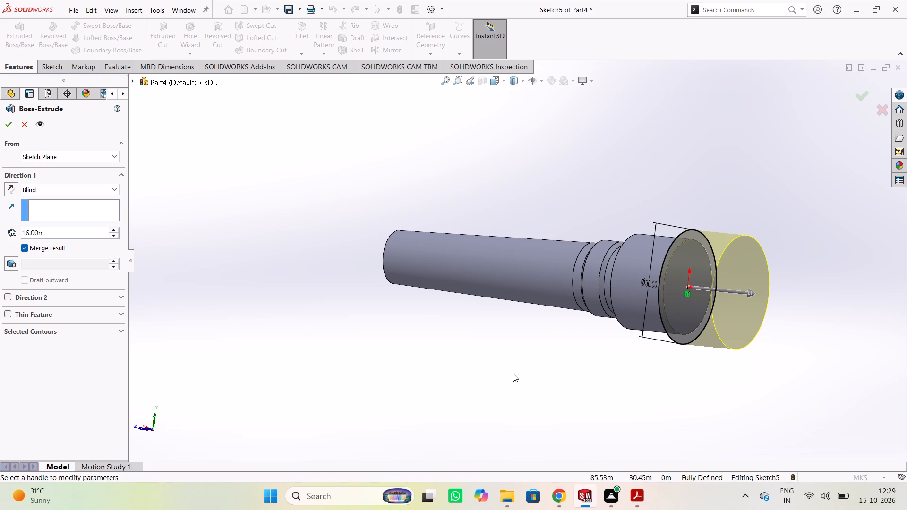
double_click(58, 234)
type("12")
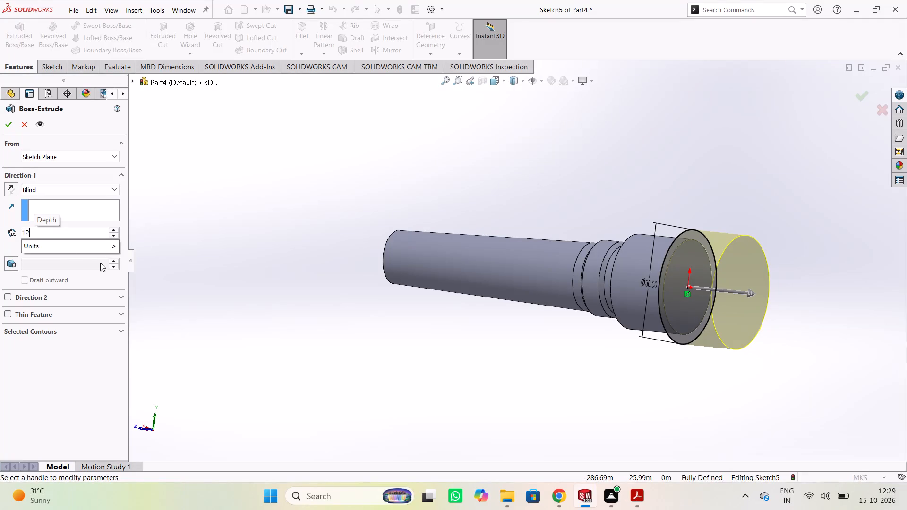
Examine the extrusion preview and the stepped part from several sides, including both ends and the side profile.
middle_click_drag(495, 359, 406, 377)
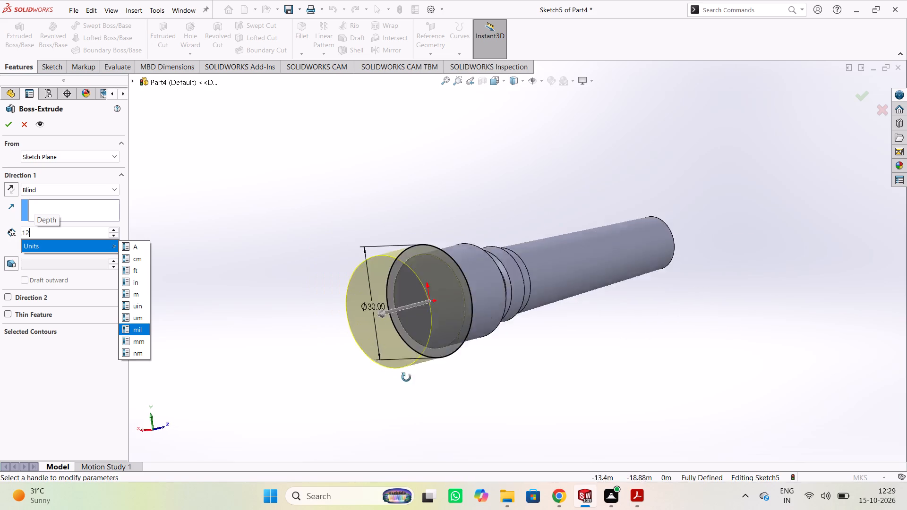
middle_click_drag(406, 377, 542, 350)
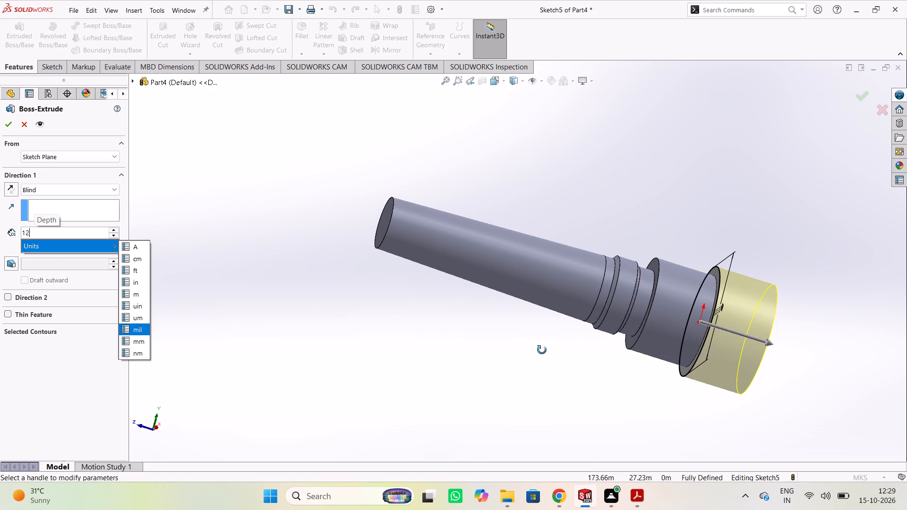
middle_click_drag(542, 350, 552, 324)
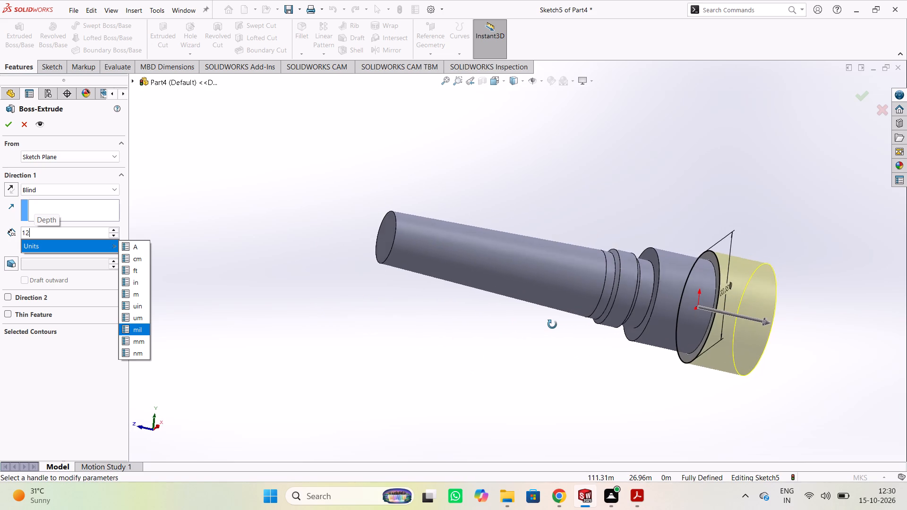
middle_click_drag(552, 324, 491, 322)
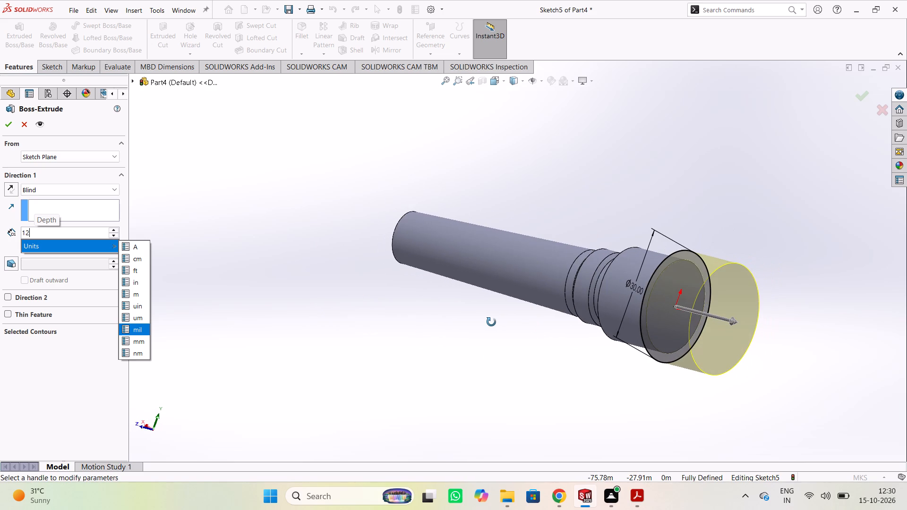
middle_click_drag(491, 322, 545, 271)
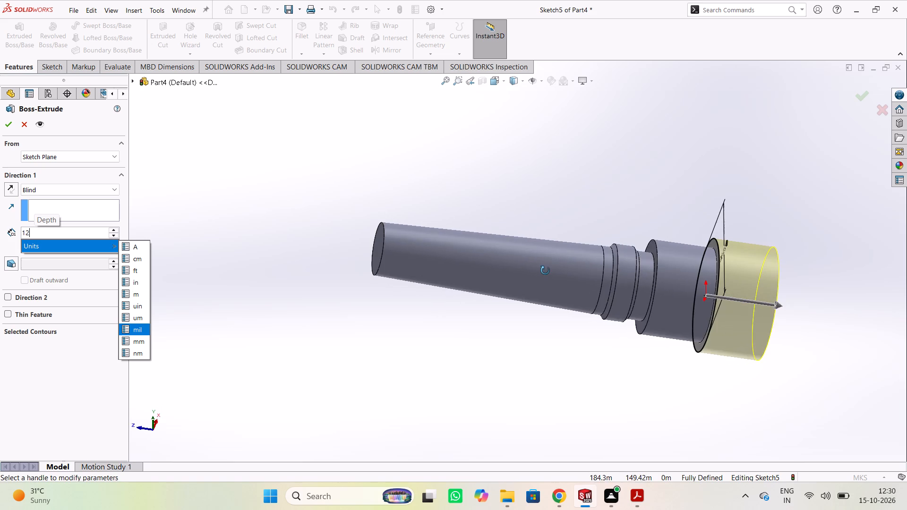
middle_click_drag(545, 271, 580, 272)
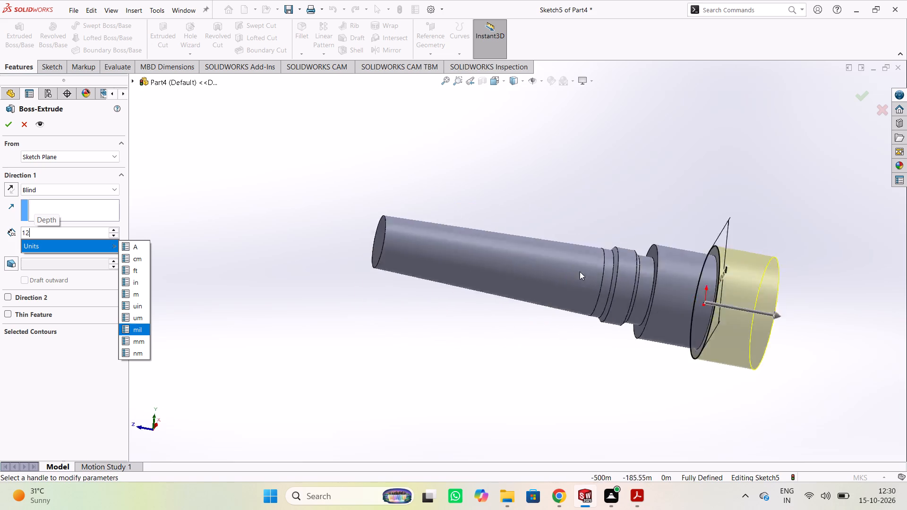
middle_click_drag(580, 272, 647, 289)
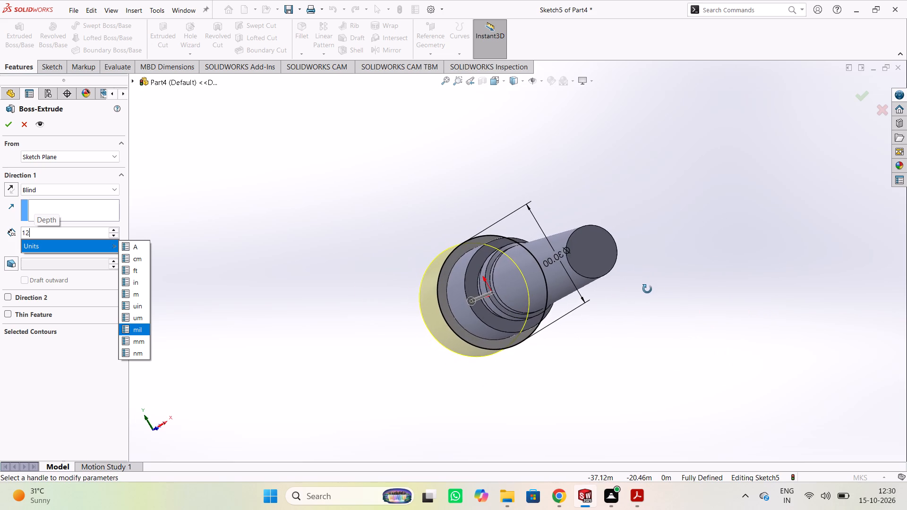
middle_click_drag(647, 289, 647, 289)
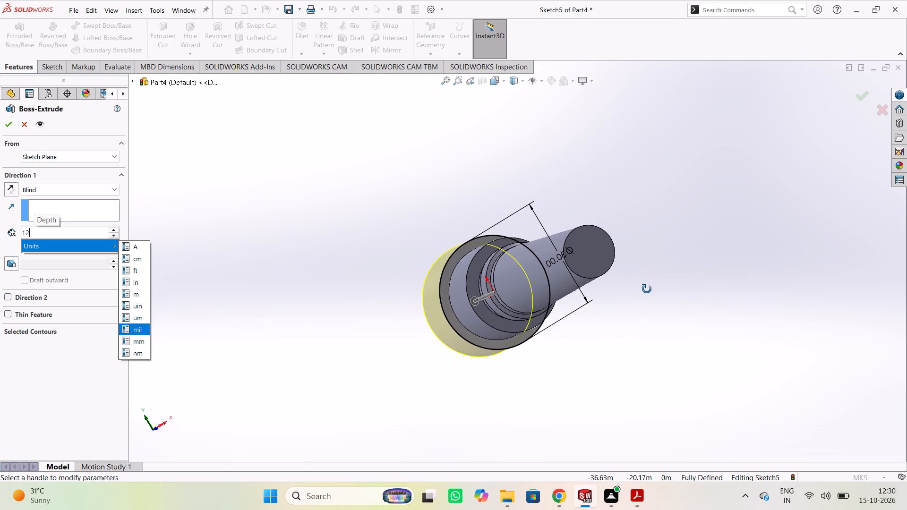
middle_click_drag(647, 289, 647, 296)
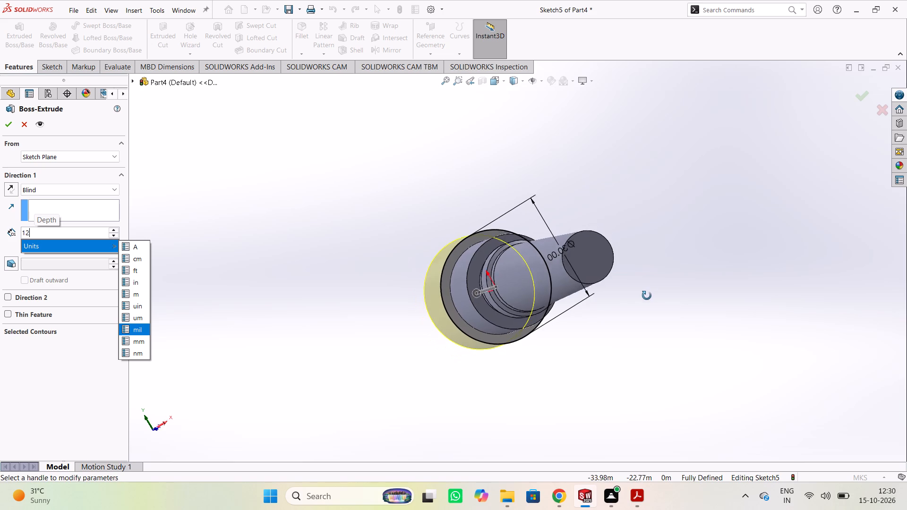
middle_click_drag(647, 296, 650, 300)
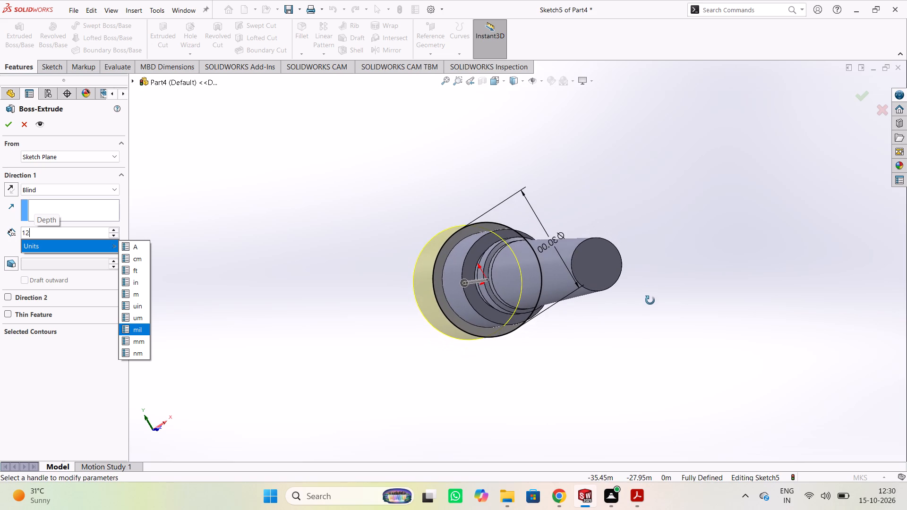
middle_click_drag(650, 300, 671, 297)
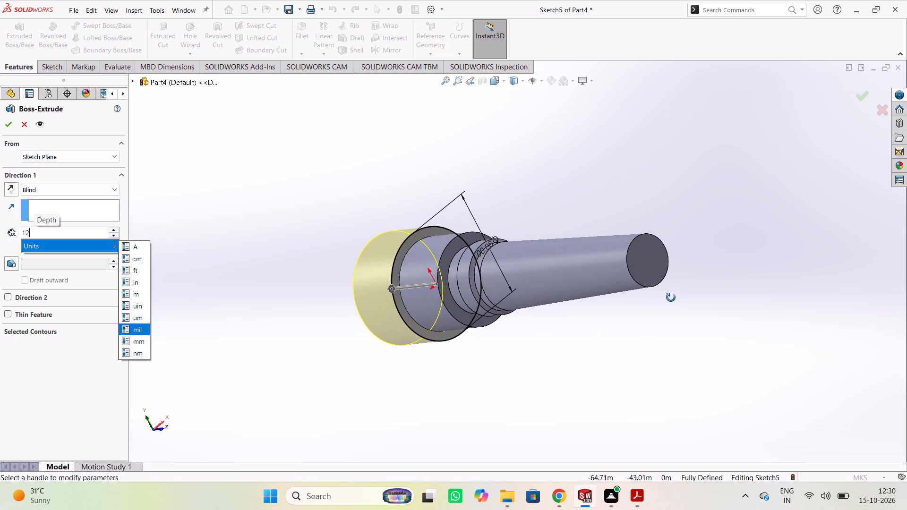
middle_click_drag(671, 297, 680, 307)
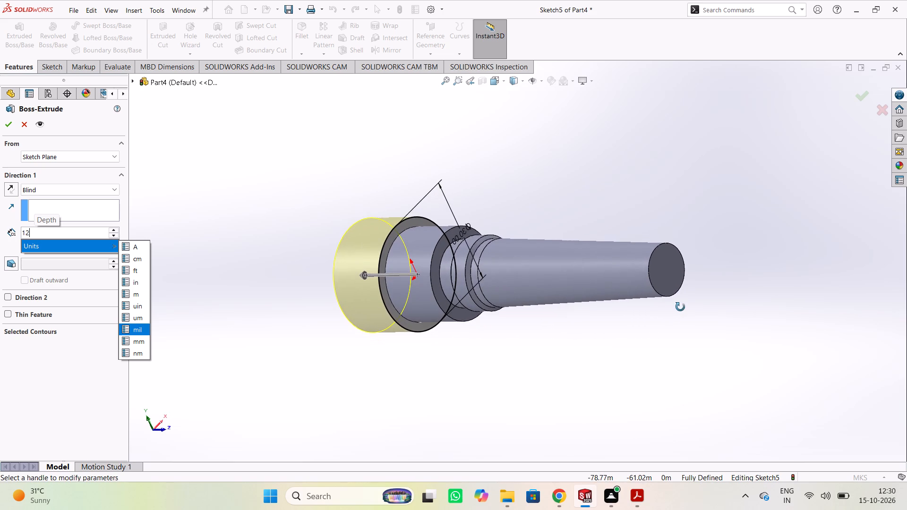
middle_click_drag(680, 307, 766, 364)
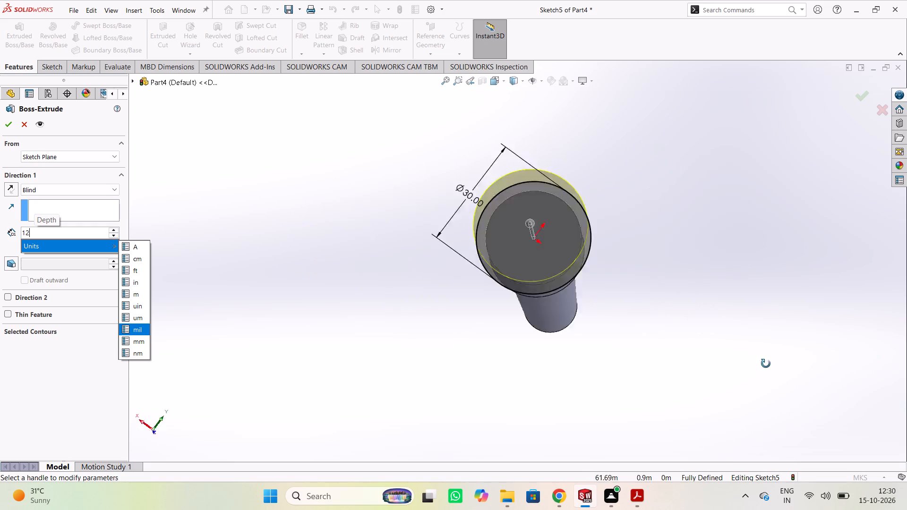
middle_click_drag(766, 364, 815, 378)
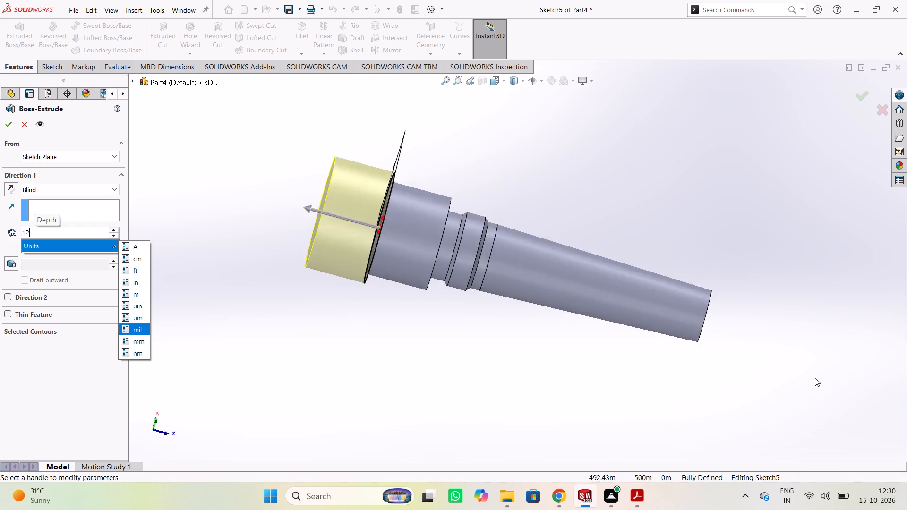
middle_click_drag(815, 378, 906, 374)
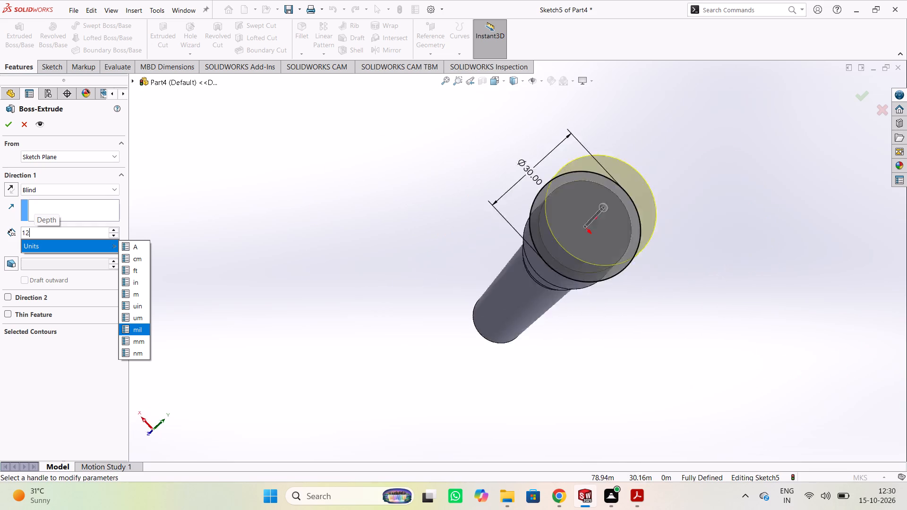
middle_click_drag(906, 374, 806, 391)
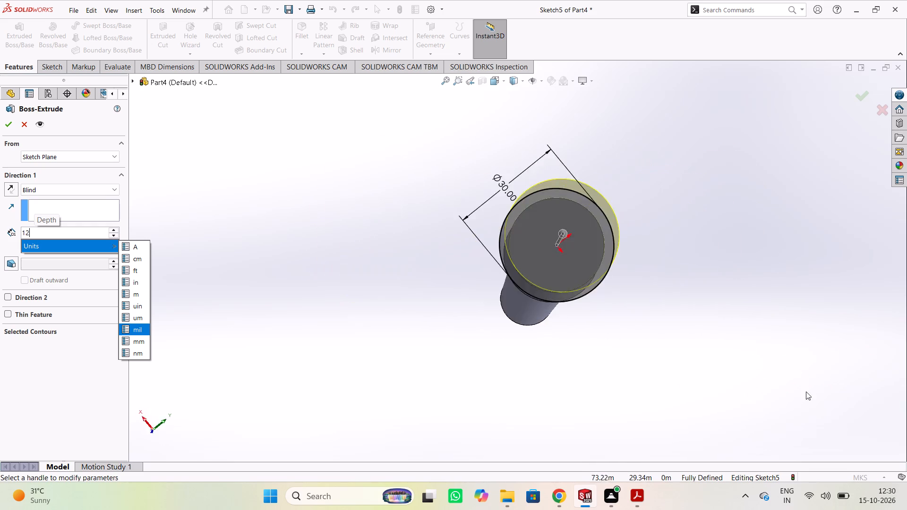
middle_click_drag(806, 391, 729, 380)
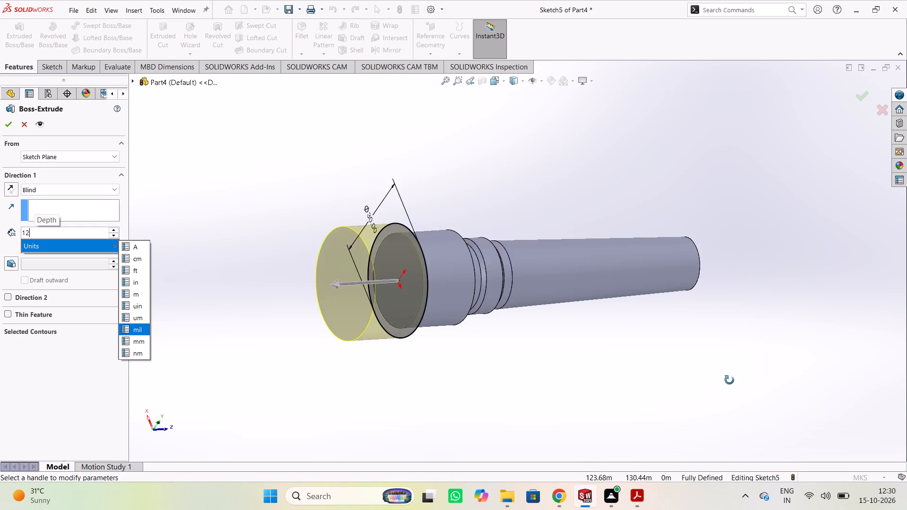
middle_click_drag(729, 380, 678, 393)
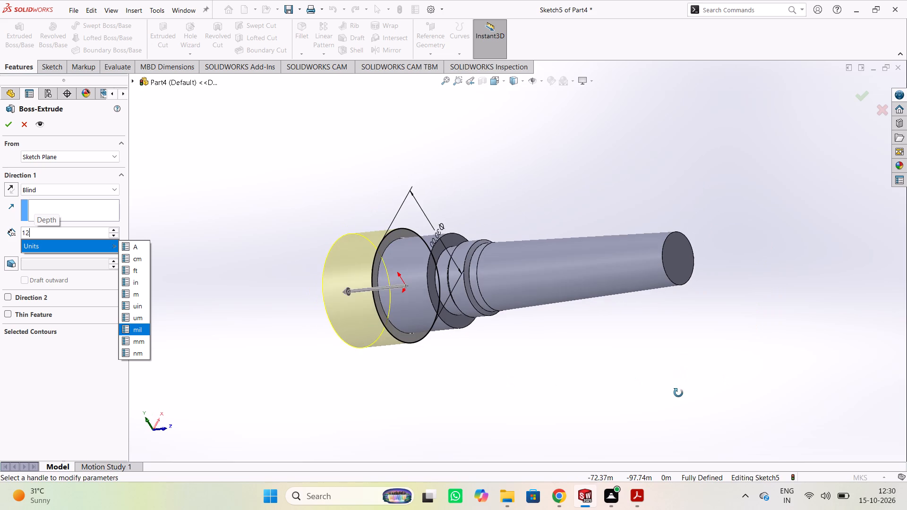
middle_click_drag(678, 393, 667, 355)
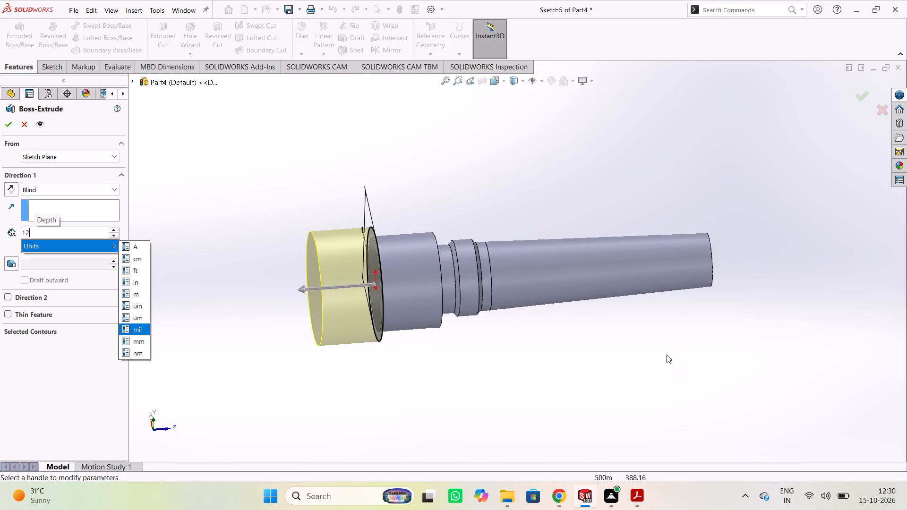
middle_click_drag(667, 355, 624, 349)
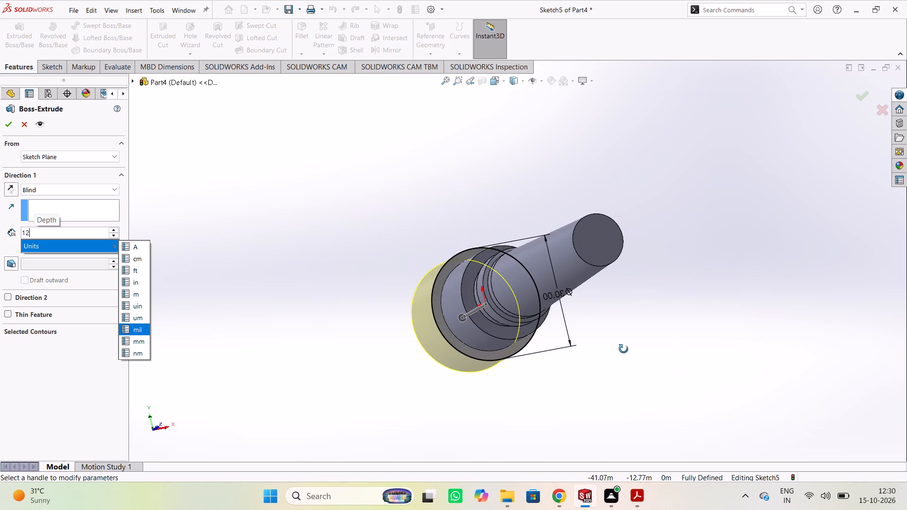
middle_click_drag(624, 349, 591, 336)
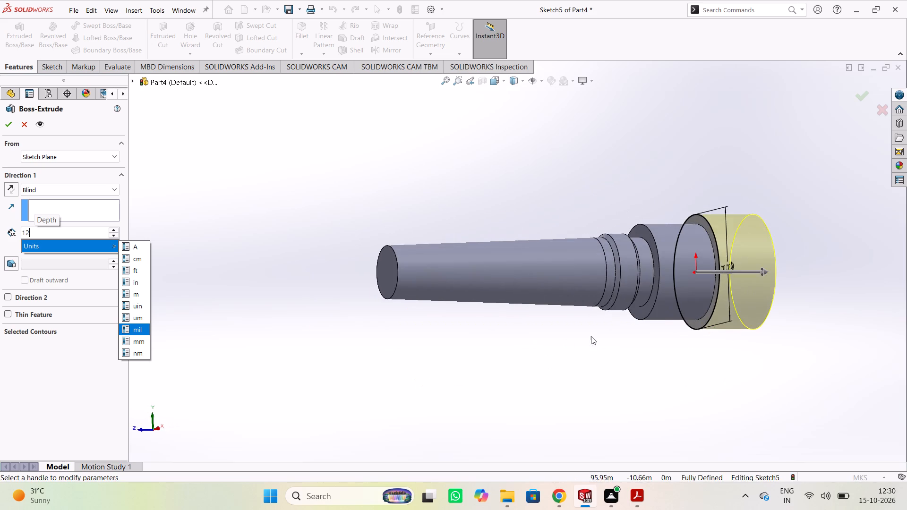
middle_click_drag(591, 336, 649, 327)
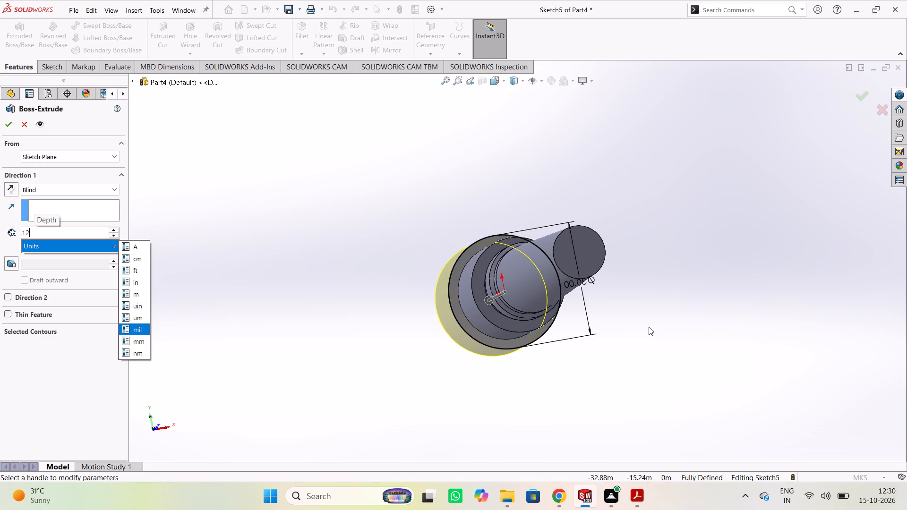
Examine the 30 m boss preview and the stepped, tapered body from all around, including both end faces and the side profile.
middle_click_drag(649, 327, 861, 321)
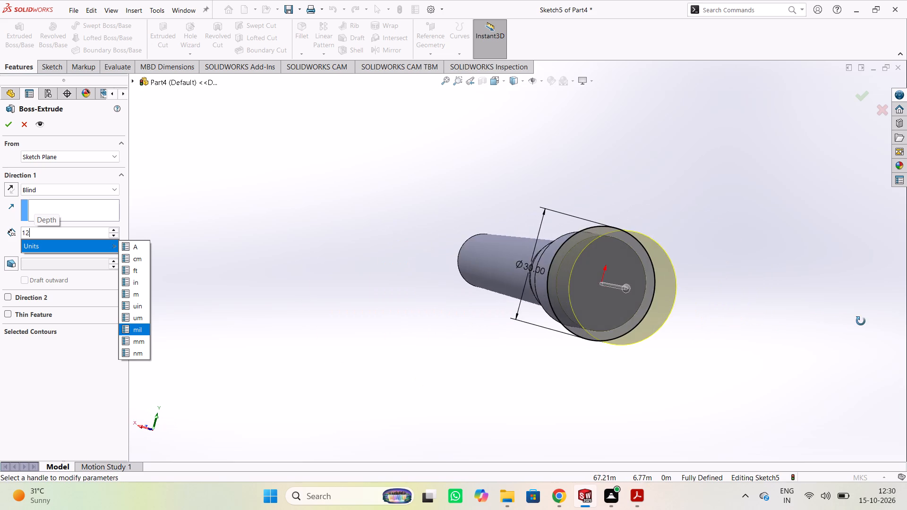
middle_click_drag(861, 321, 727, 330)
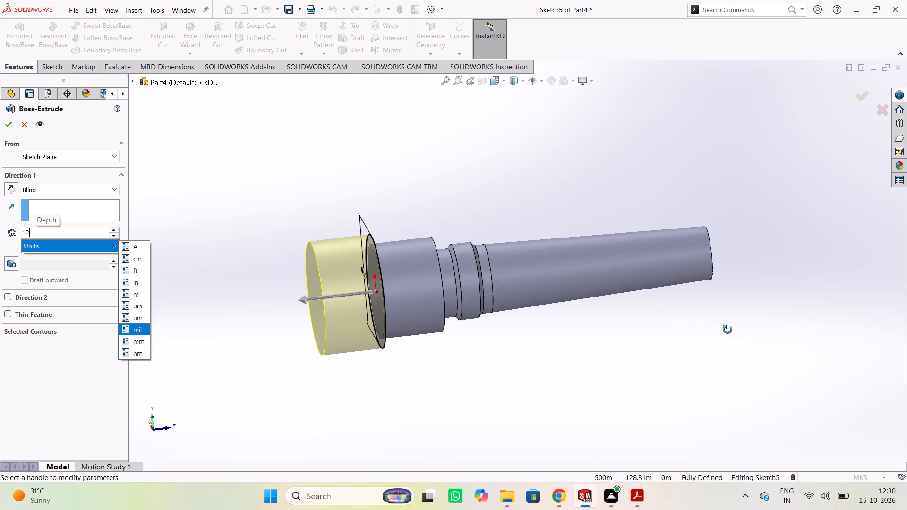
middle_click_drag(727, 330, 780, 328)
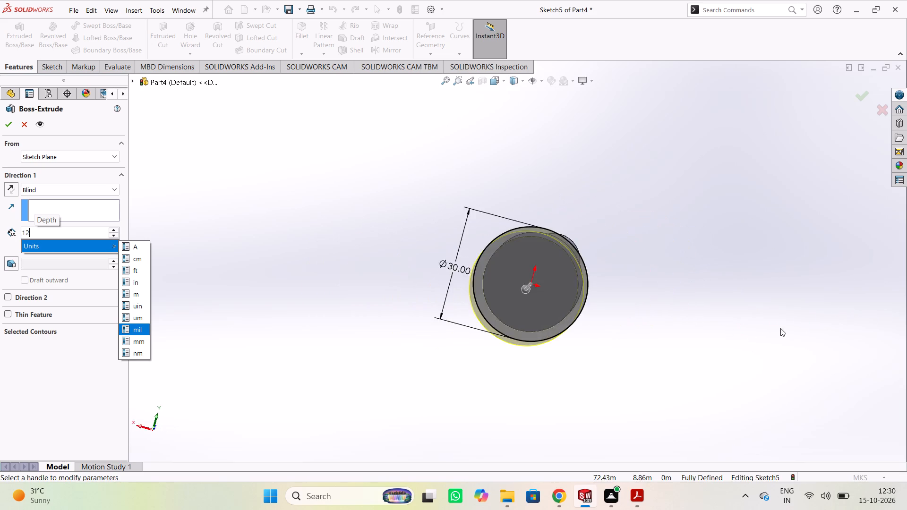
middle_click_drag(780, 328, 906, 305)
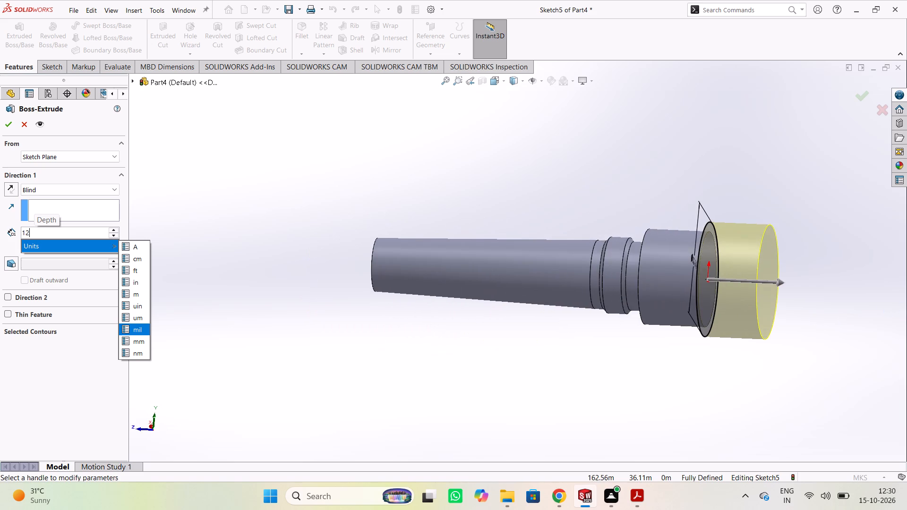
middle_click_drag(906, 305, 784, 320)
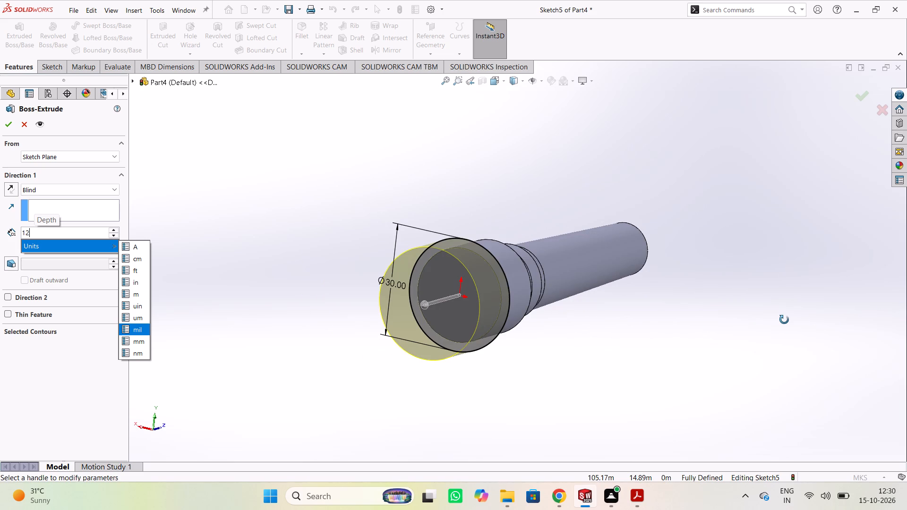
middle_click_drag(784, 320, 632, 313)
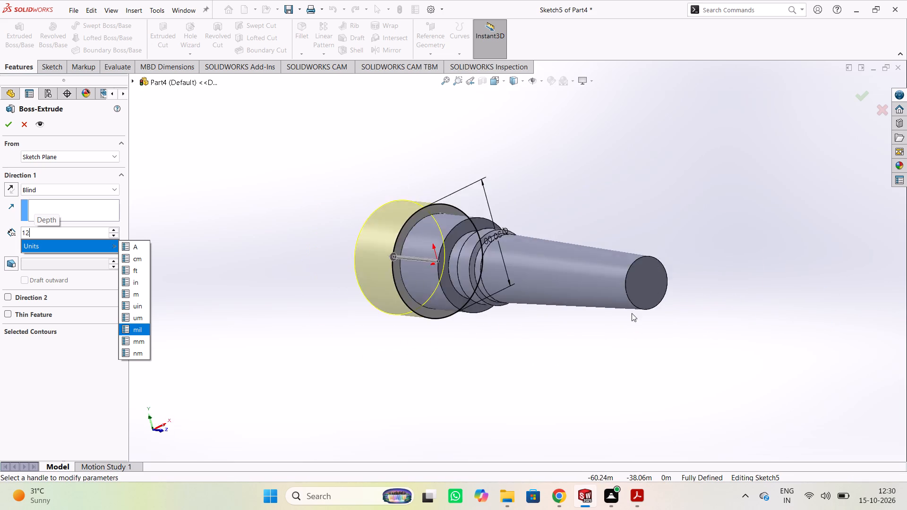
middle_click_drag(632, 313, 706, 314)
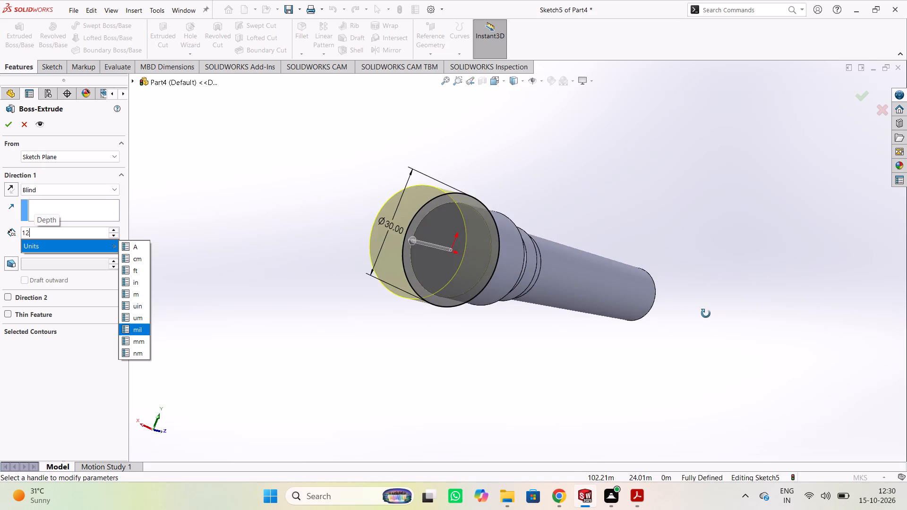
middle_click_drag(706, 314, 545, 326)
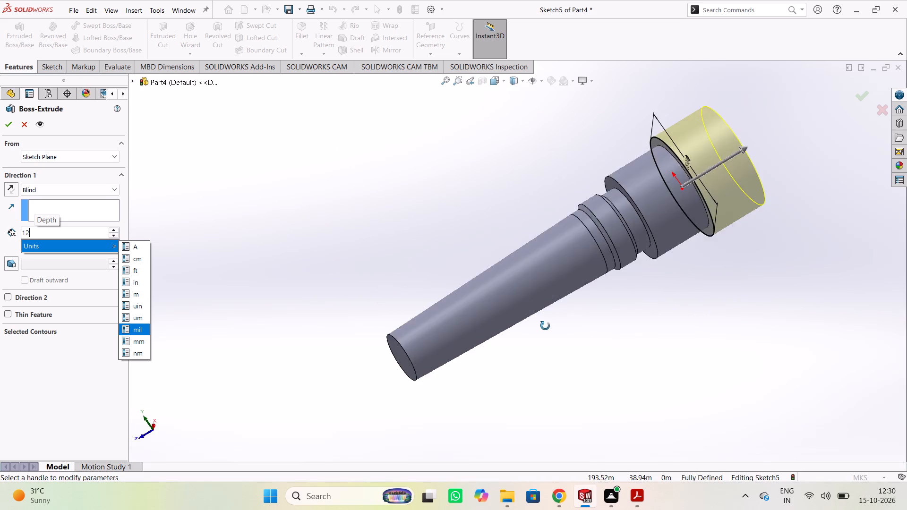
middle_click_drag(545, 326, 565, 334)
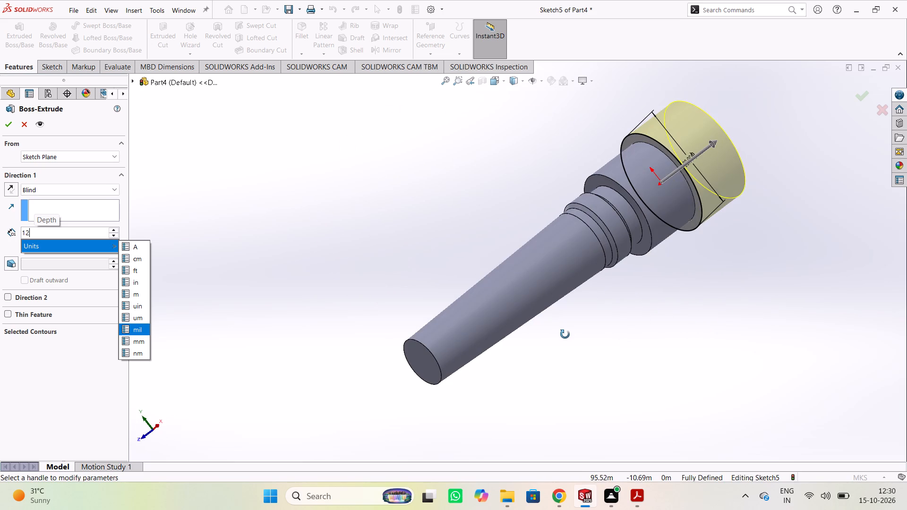
middle_click_drag(565, 334, 637, 349)
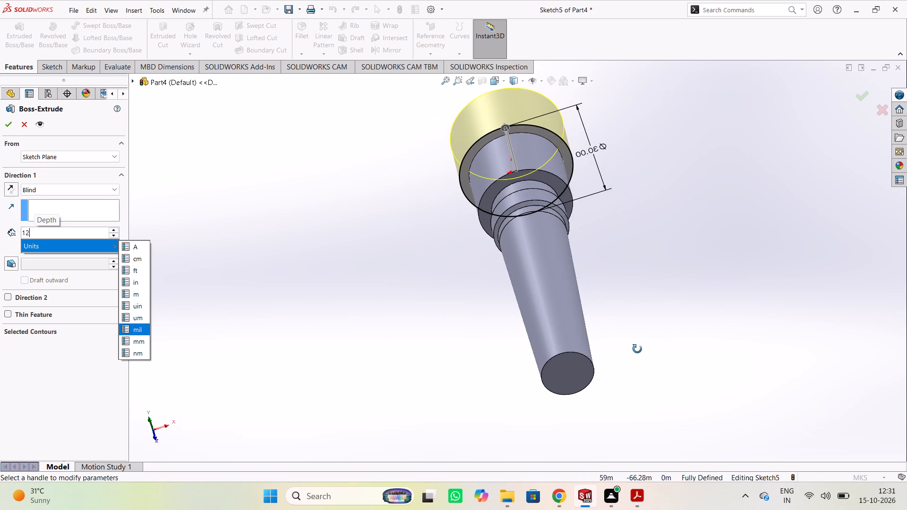
middle_click_drag(637, 349, 716, 351)
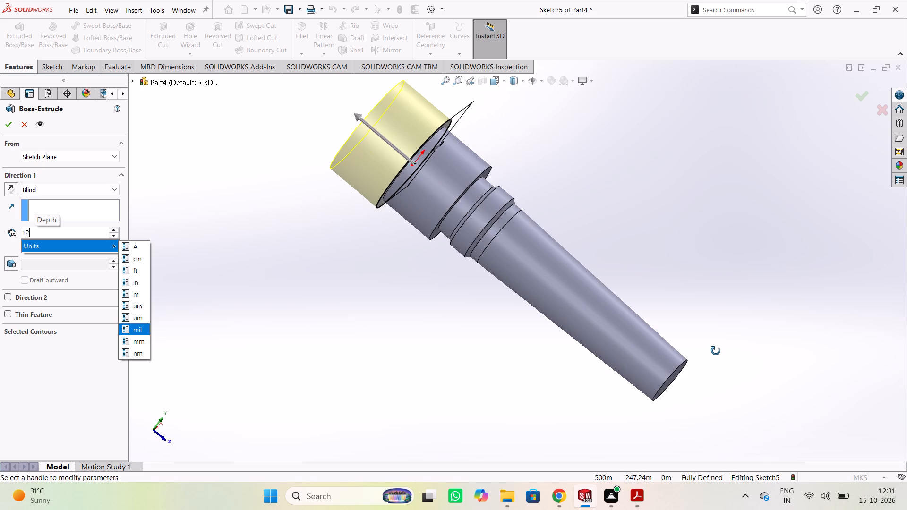
middle_click_drag(716, 351, 703, 354)
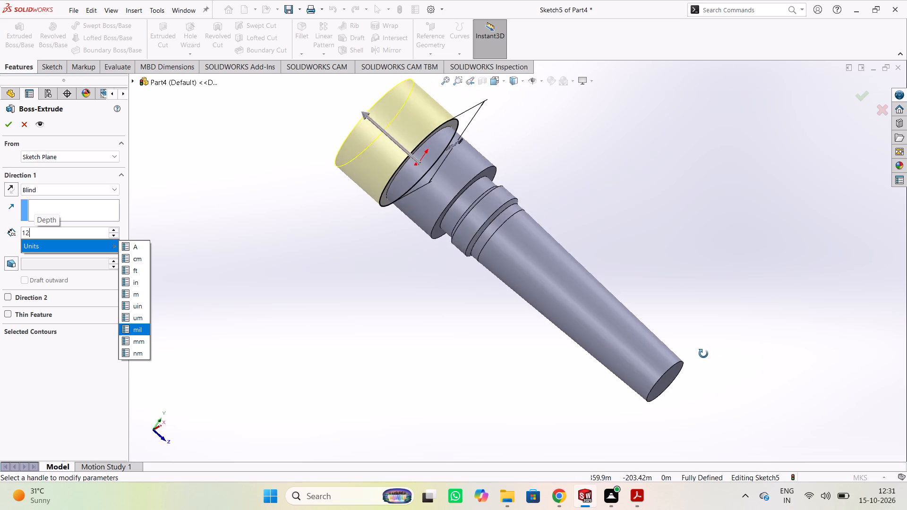
middle_click_drag(703, 354, 658, 349)
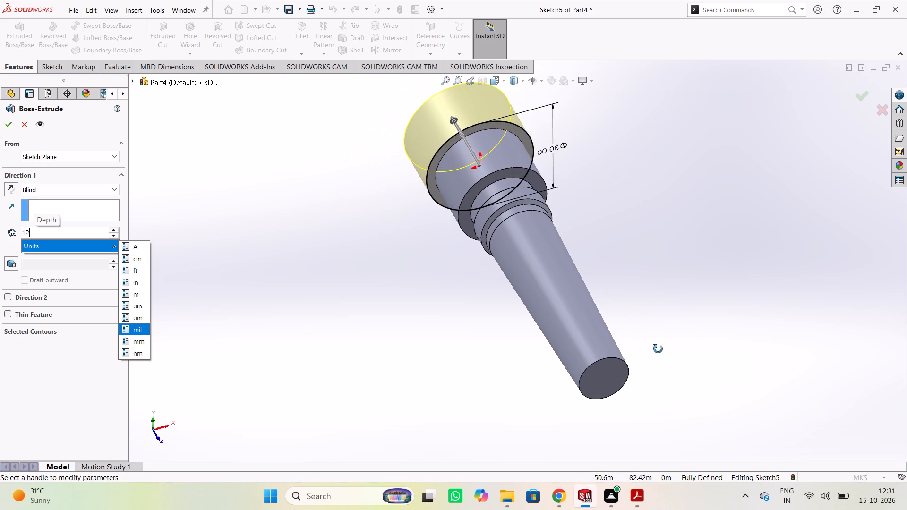
middle_click_drag(658, 349, 514, 351)
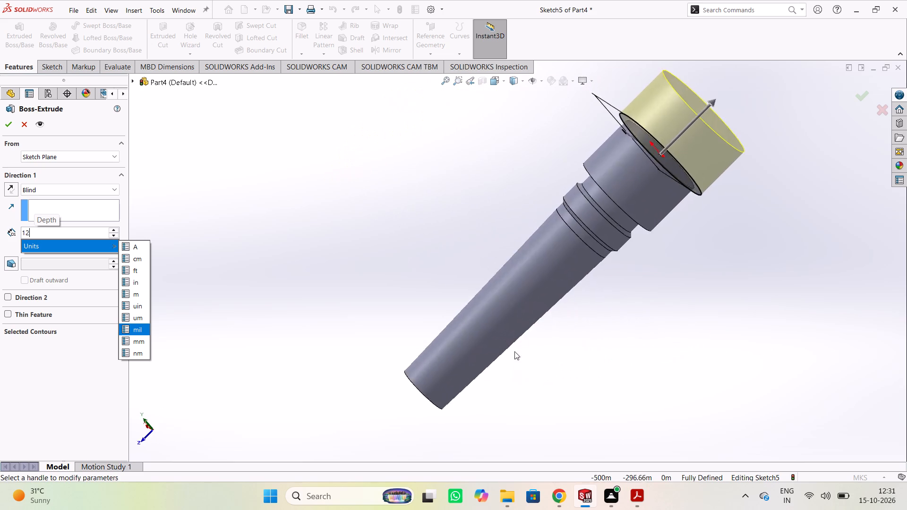
middle_click_drag(514, 351, 316, 270)
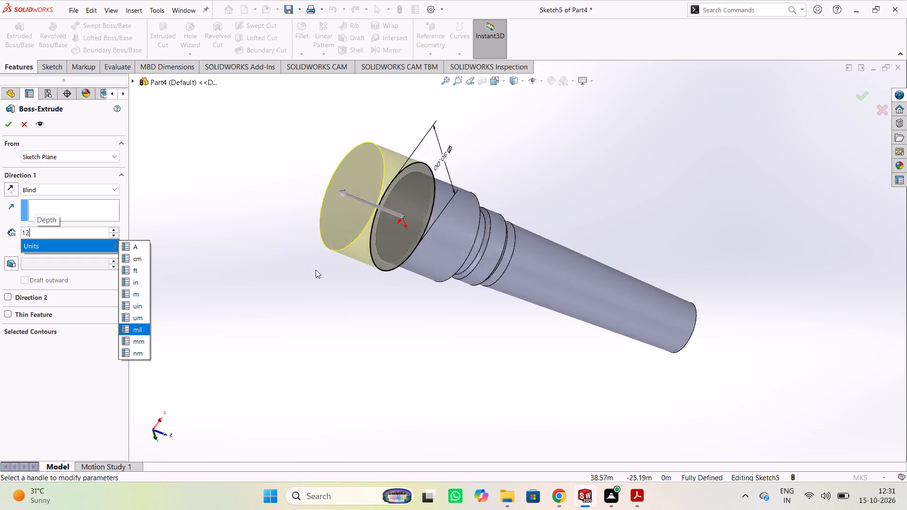
middle_click_drag(316, 270, 509, 305)
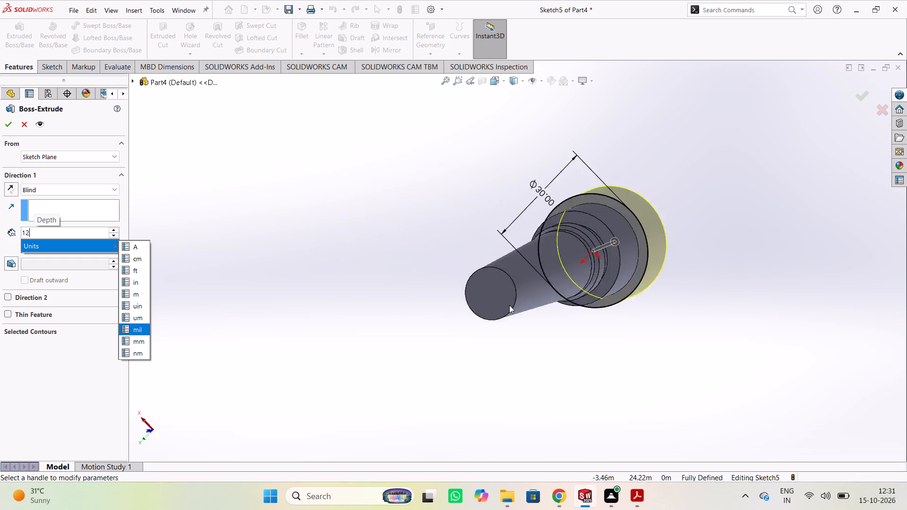
middle_click_drag(509, 305, 635, 282)
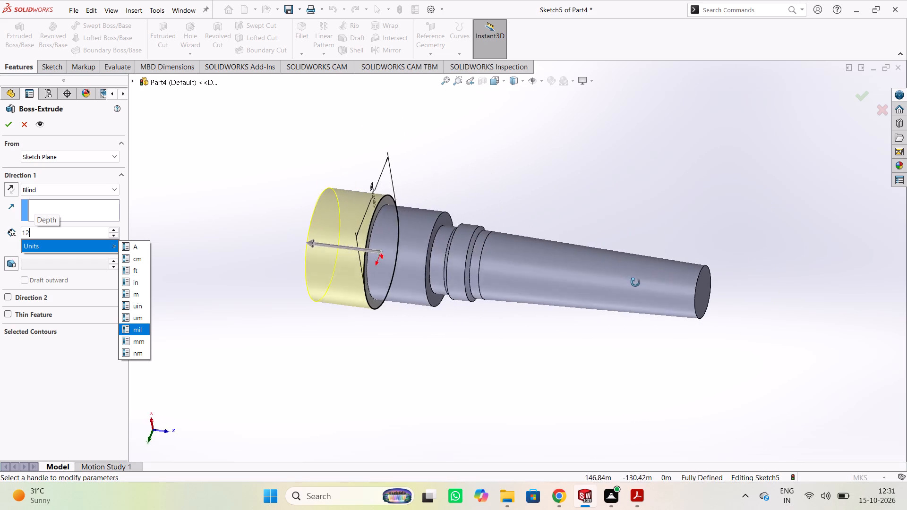
middle_click_drag(635, 282, 519, 298)
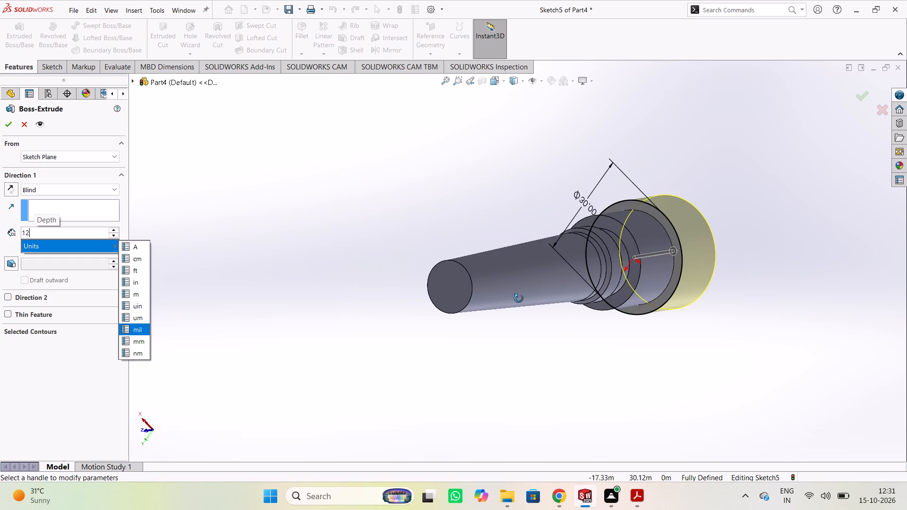
middle_click_drag(519, 298, 427, 308)
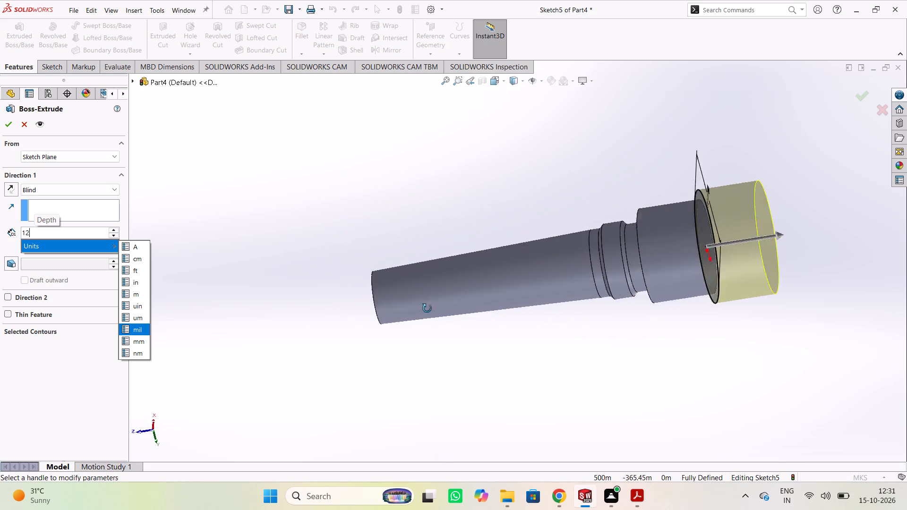
middle_click_drag(427, 308, 347, 311)
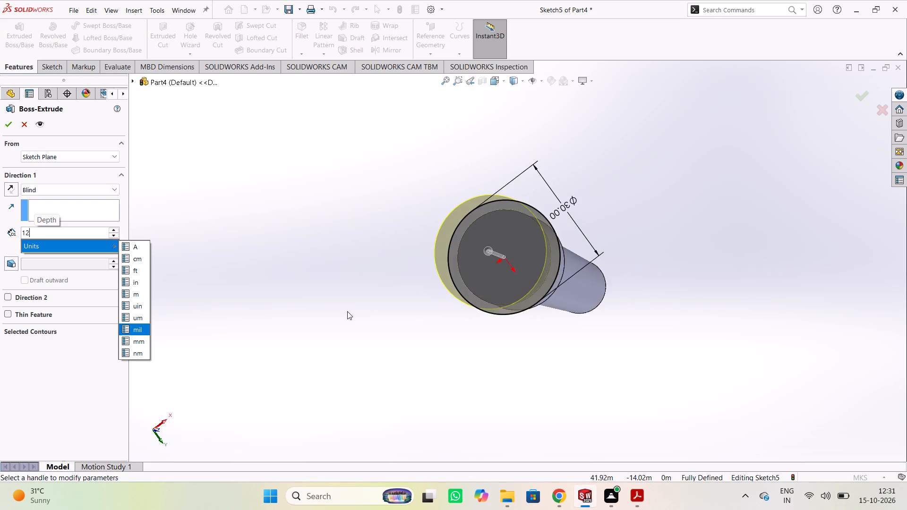
middle_click_drag(347, 311, 540, 329)
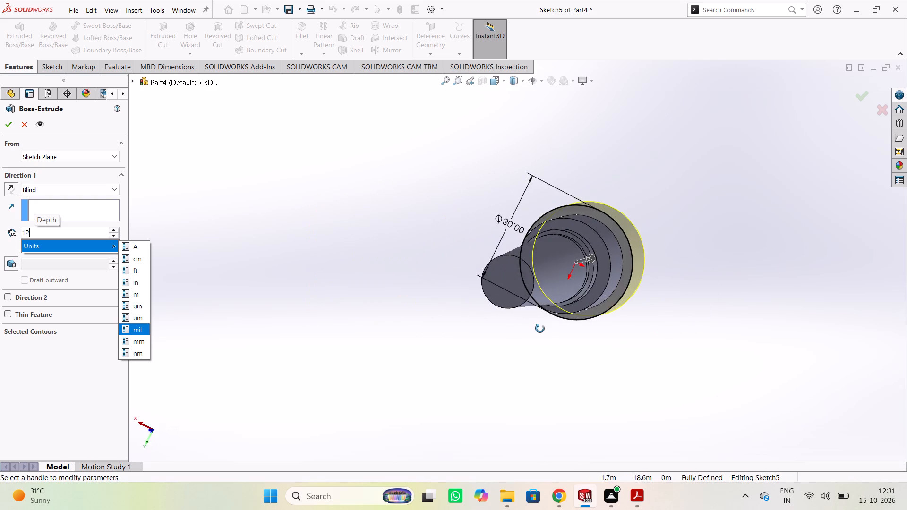
middle_click_drag(540, 329, 543, 333)
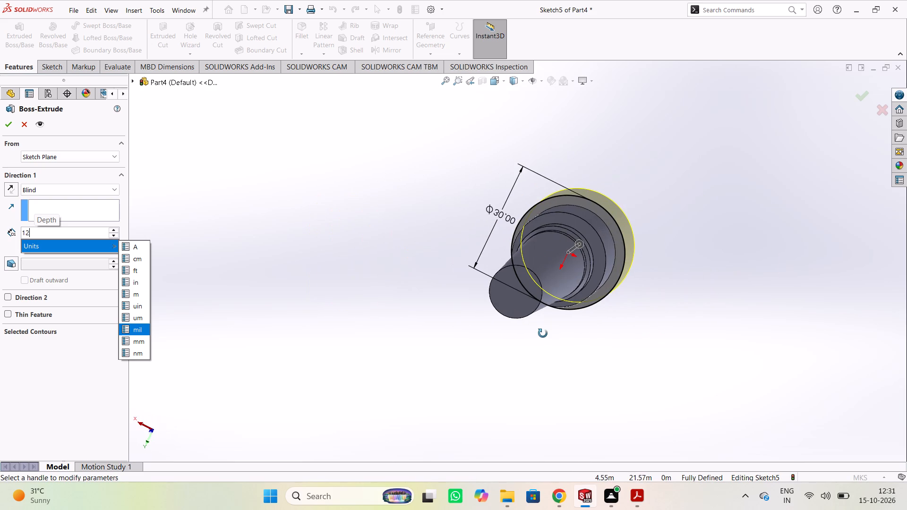
middle_click_drag(543, 333, 602, 328)
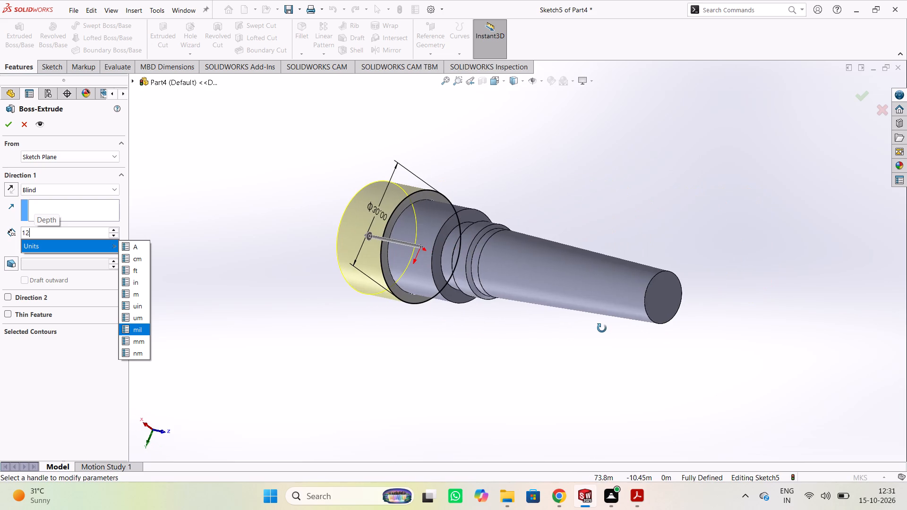
middle_click_drag(602, 328, 477, 332)
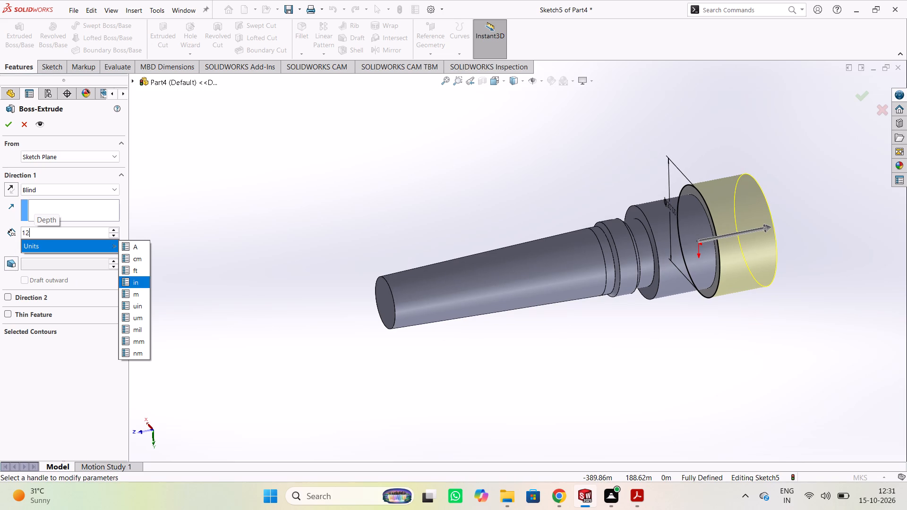
Extrude the 30 m circle outward with a blind depth of 142-58.5-20-9.5-16 m, merged with the body.
key("BackSpace")
key("BackSpace")
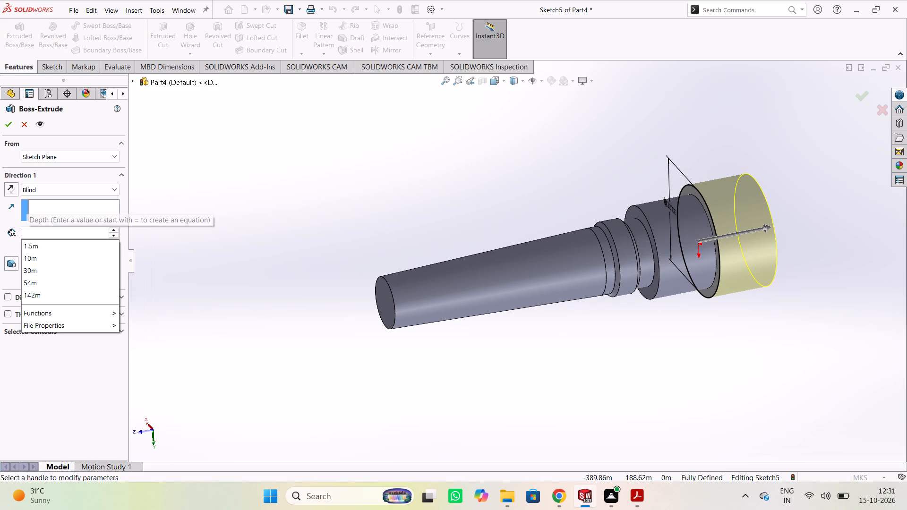
type("142")
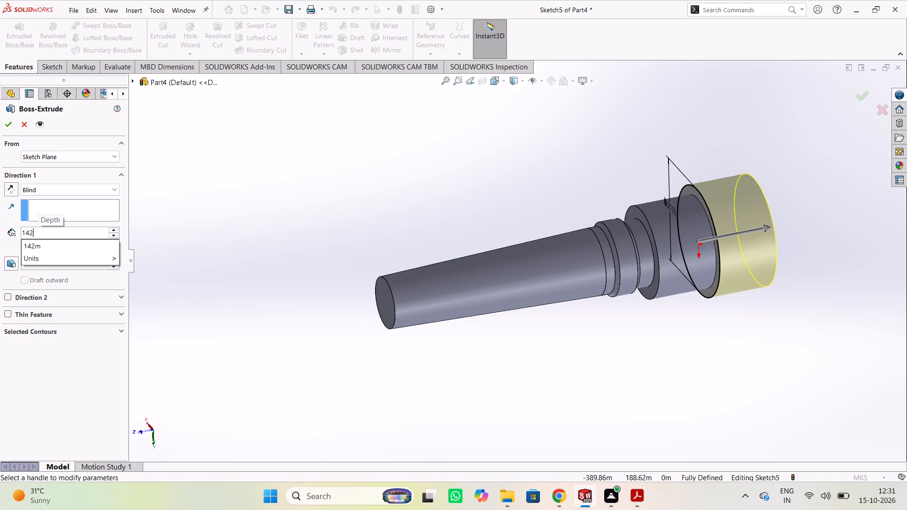
key("minus")
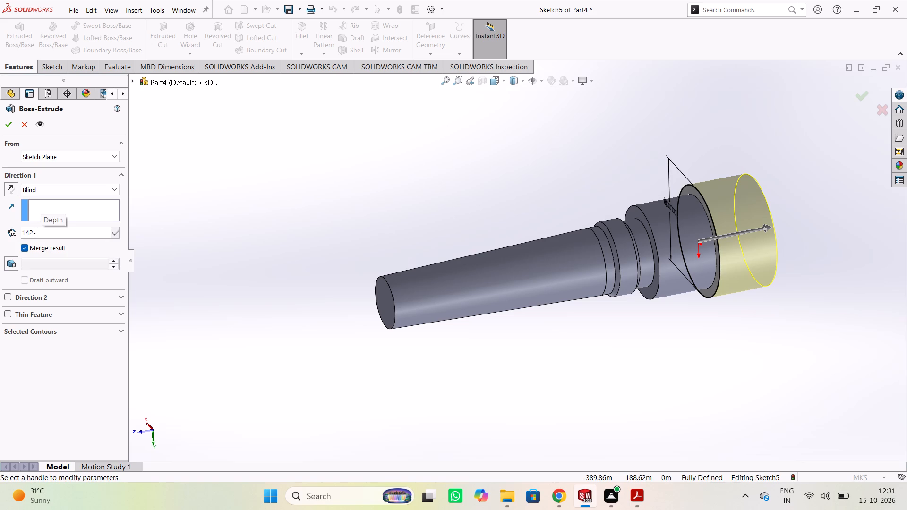
type("58")
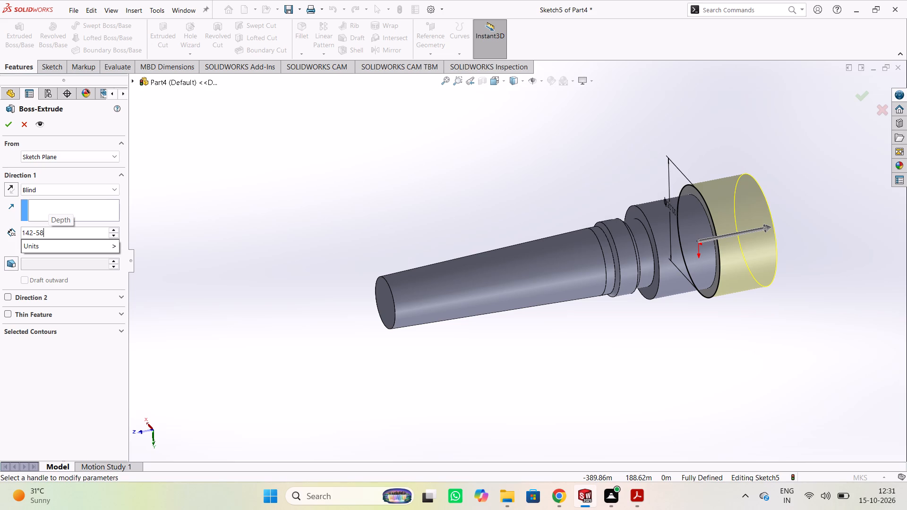
type(".5")
key("minus")
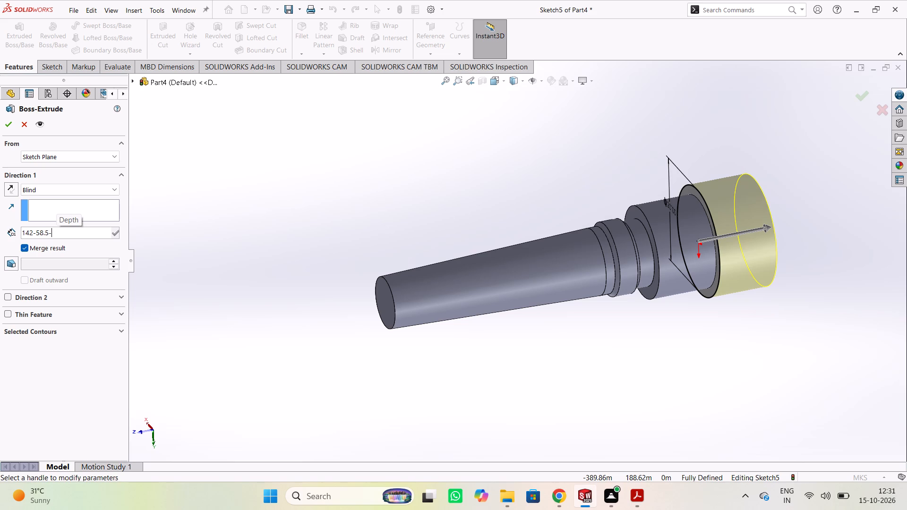
type("31")
type(".5")
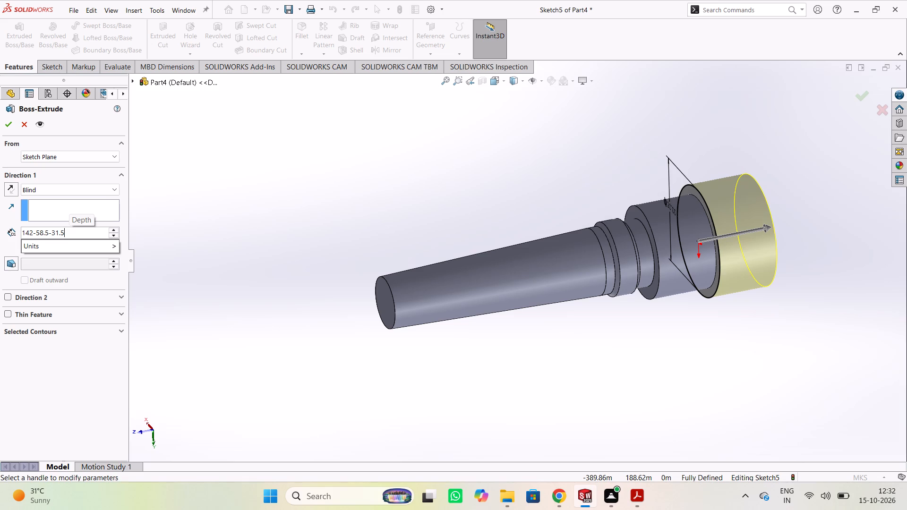
key("minus")
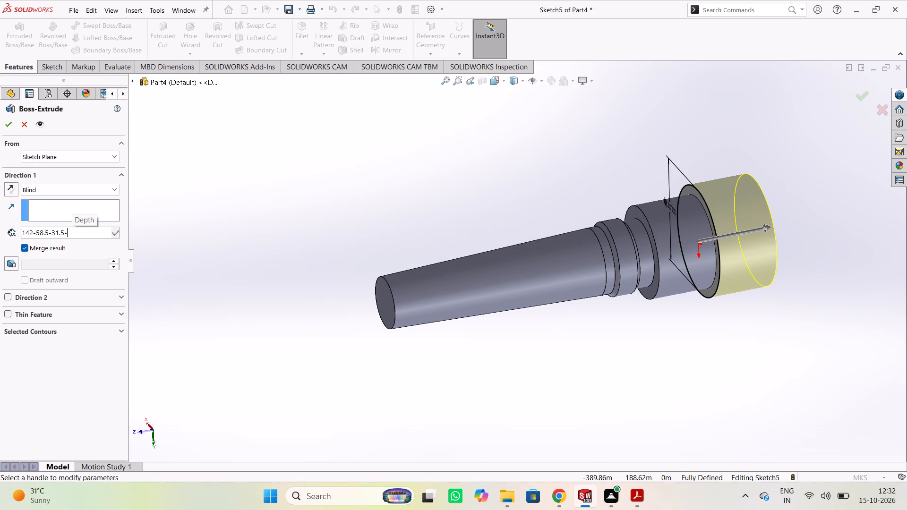
key("BackSpace")
key("BackSpace")
key("BackSpace")
key("BackSpace")
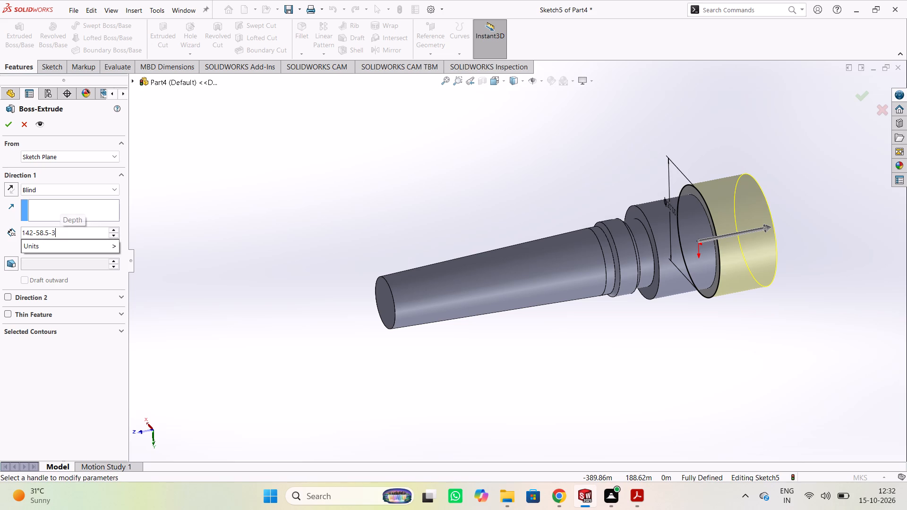
key("BackSpace")
type("20")
key("minus")
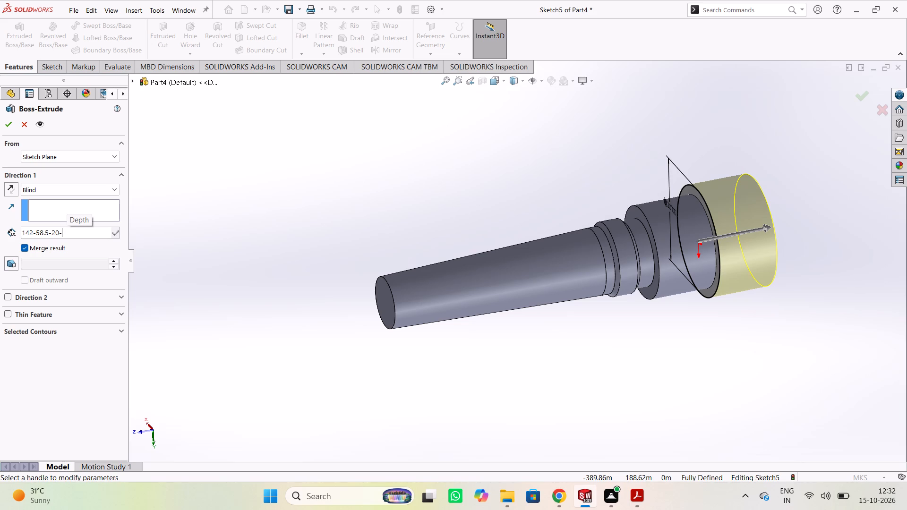
type("9.5-")
type("16")
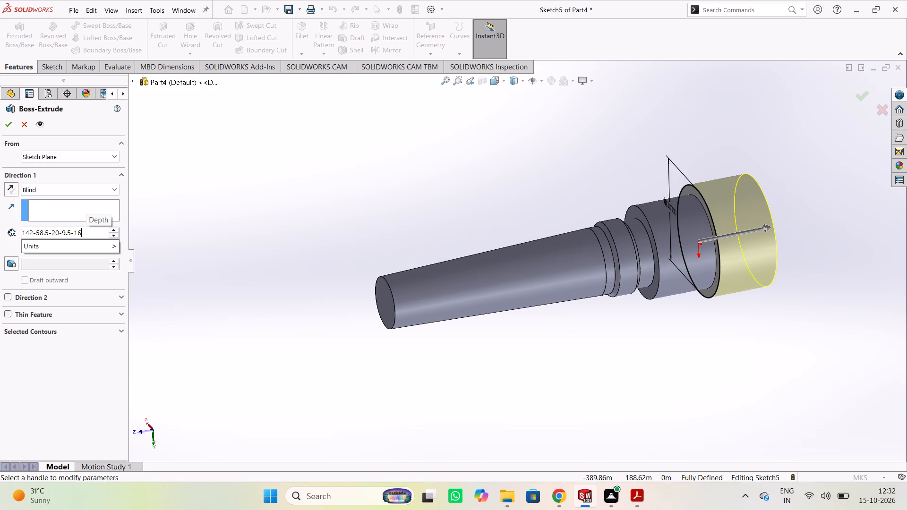
key("Return")
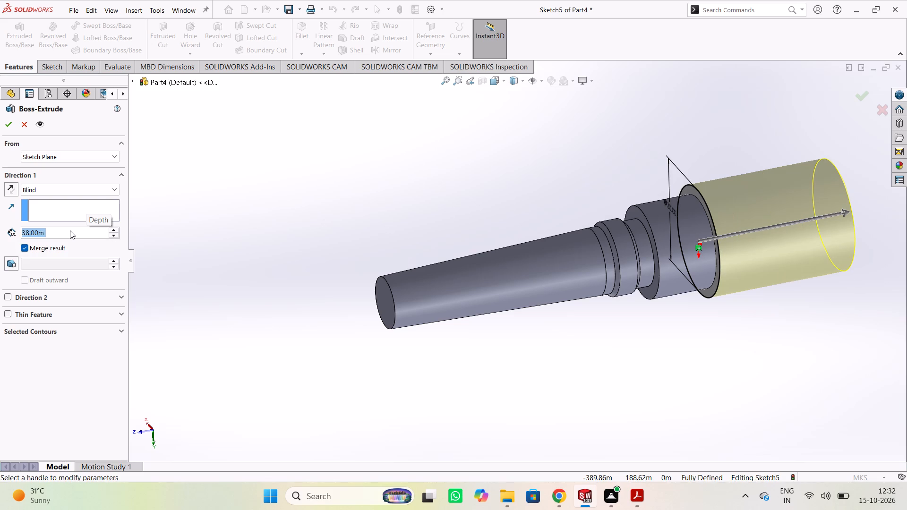
left_click(821, 328)
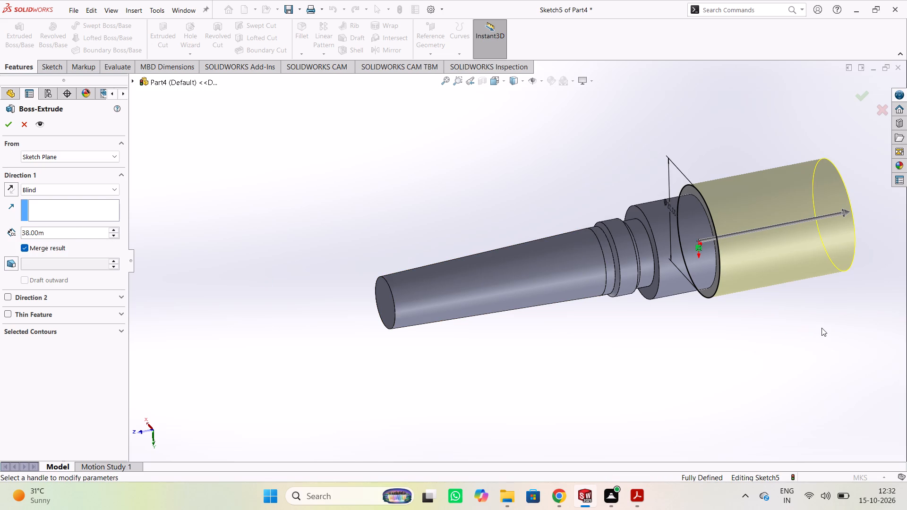
left_click(816, 336)
left_click(3, 119)
left_click(234, 145)
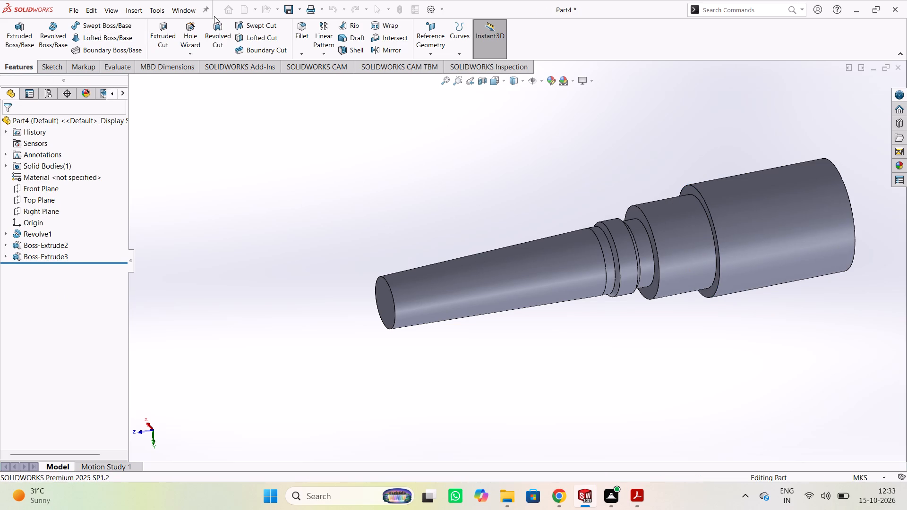
Fillet the inner circular edge where the end boss meets the larger 30 m cylinder with a symmetric 12 m radius.
left_click(298, 34)
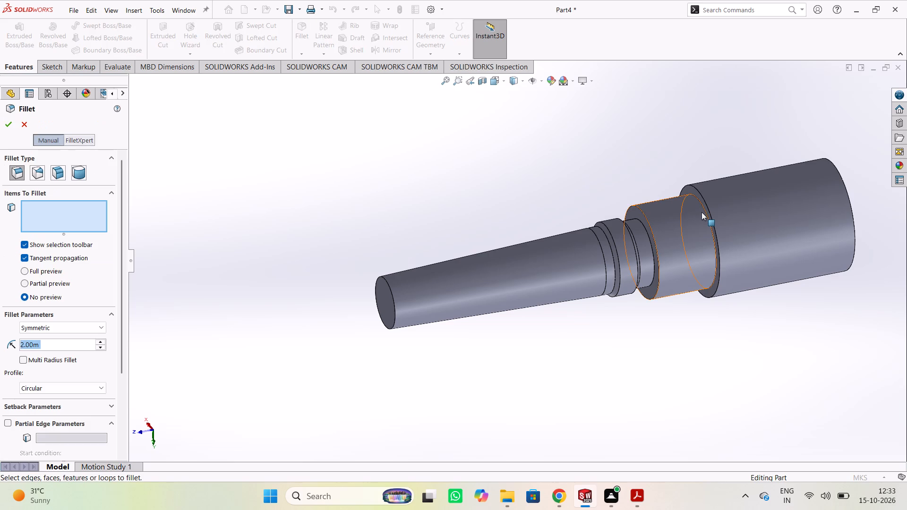
scroll(679, 187, "down", 2)
scroll(796, 200, "down", 3)
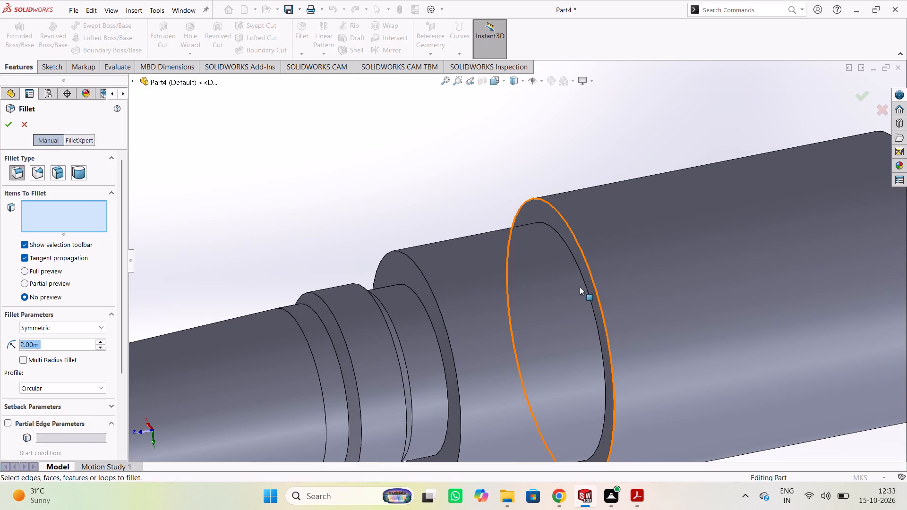
left_click(581, 277)
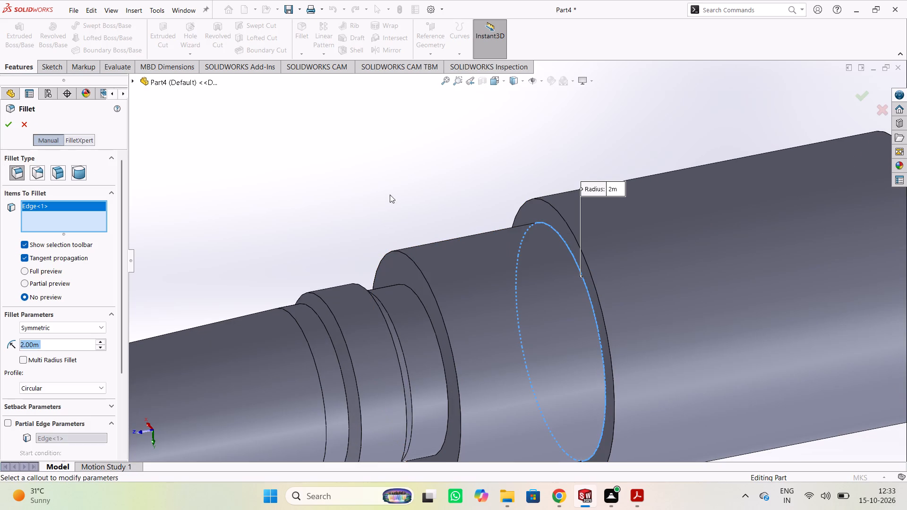
type("12")
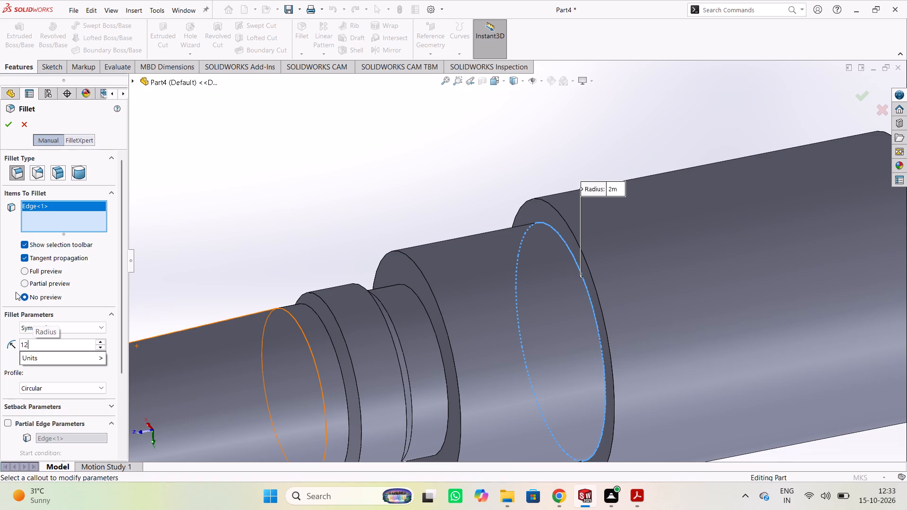
key("Return")
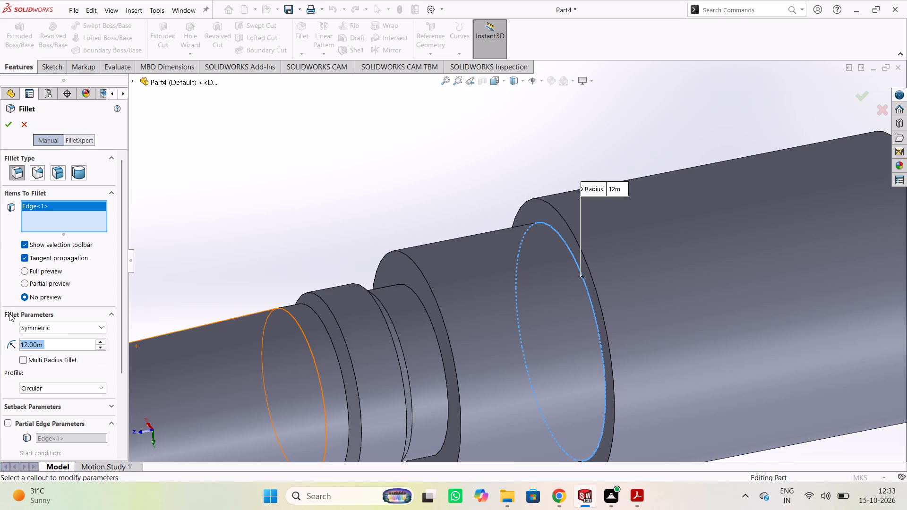
left_click(7, 125)
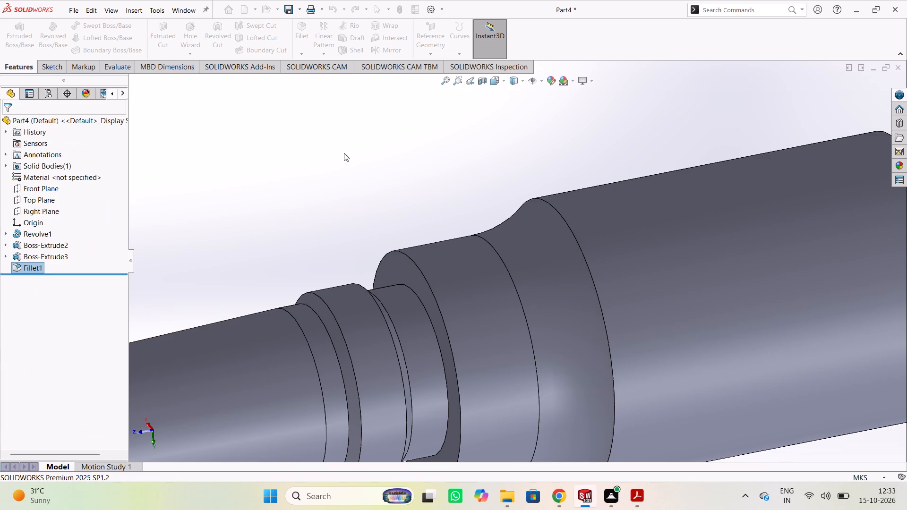
Examine the filleted transition and the overall stepped, tapered part from several angles.
scroll(427, 185, "down", 2)
scroll(432, 185, "up", 7)
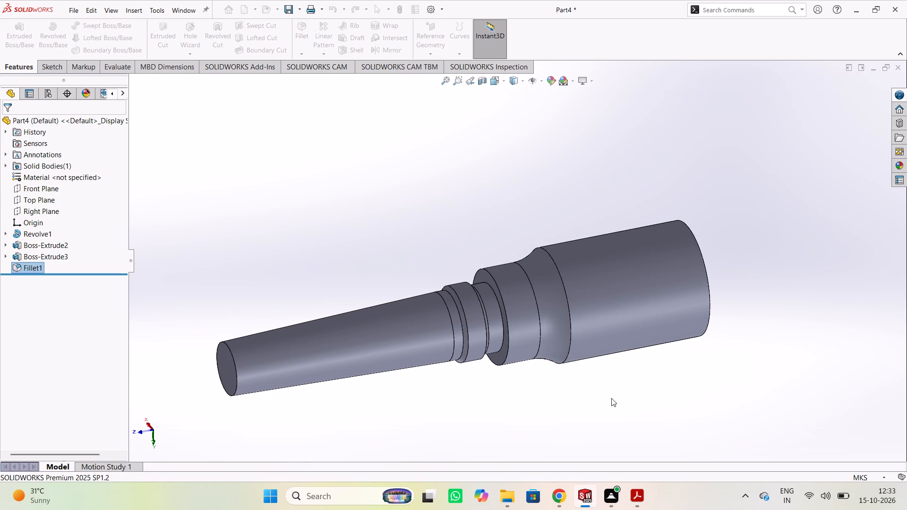
middle_click_drag(611, 399, 576, 413)
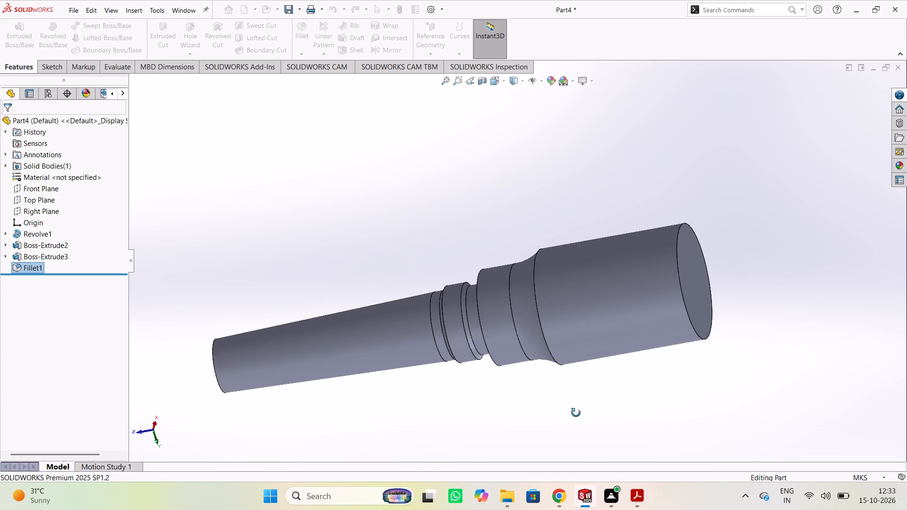
middle_click_drag(576, 413, 589, 391)
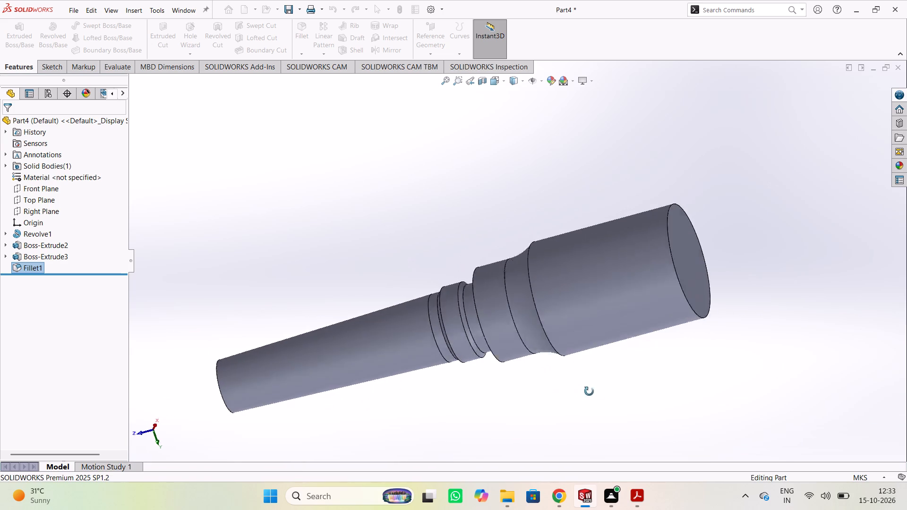
middle_click_drag(589, 391, 608, 383)
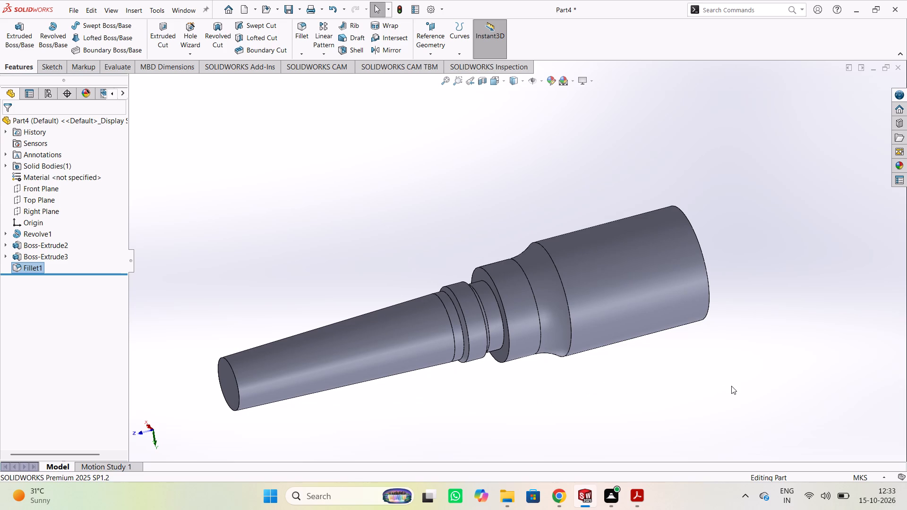
scroll(666, 407, "down", 1)
scroll(636, 402, "up", 2)
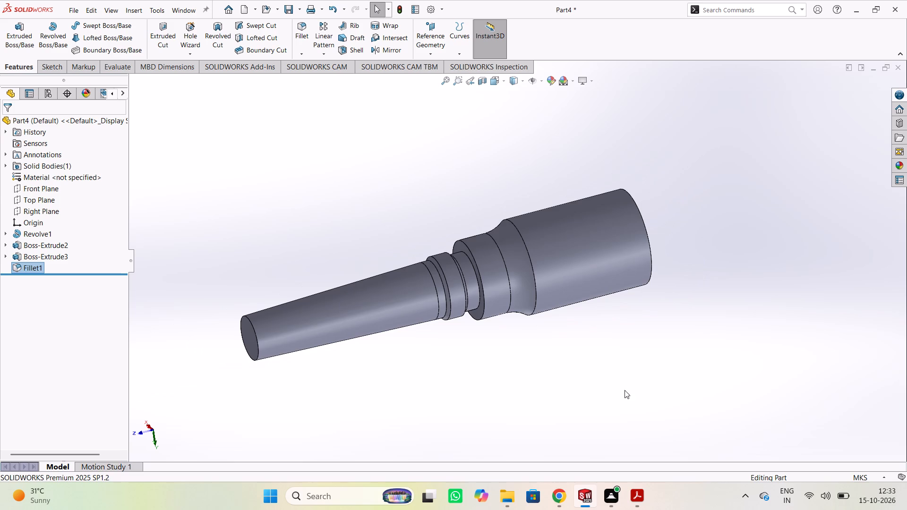
scroll(504, 387, "up", 1)
middle_click(584, 385)
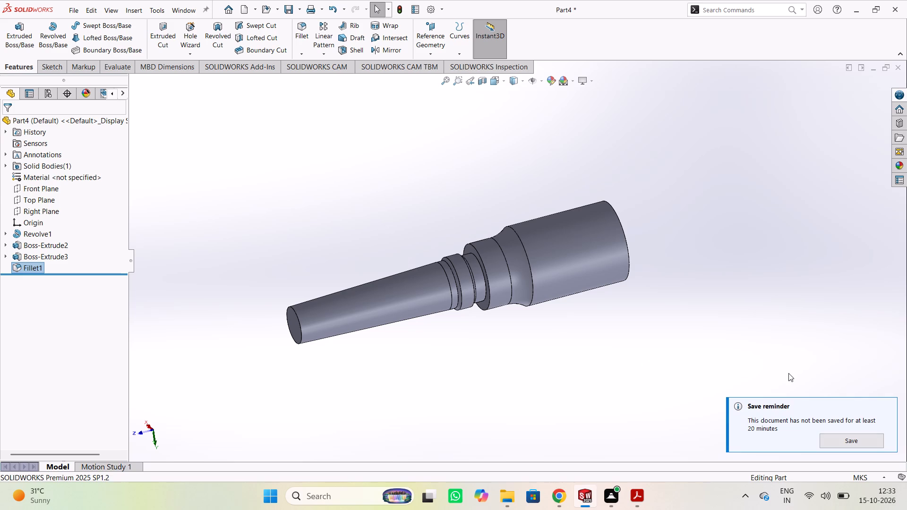
Orient the part to the standard Right view to show its side profile.
key("ctrl+1")
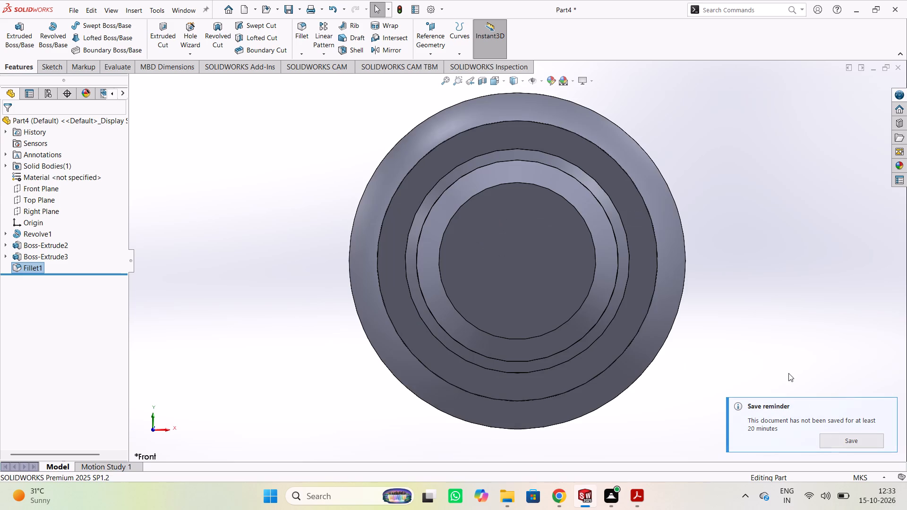
key("ctrl+3")
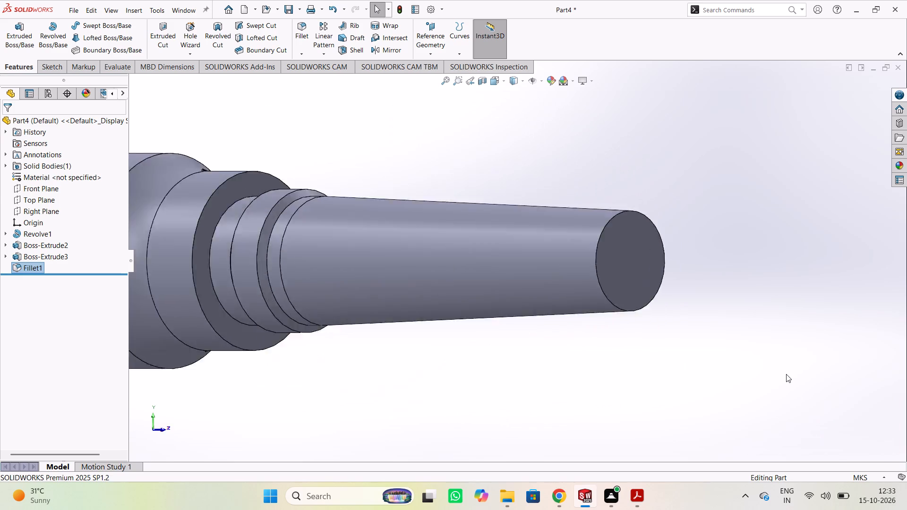
key("4")
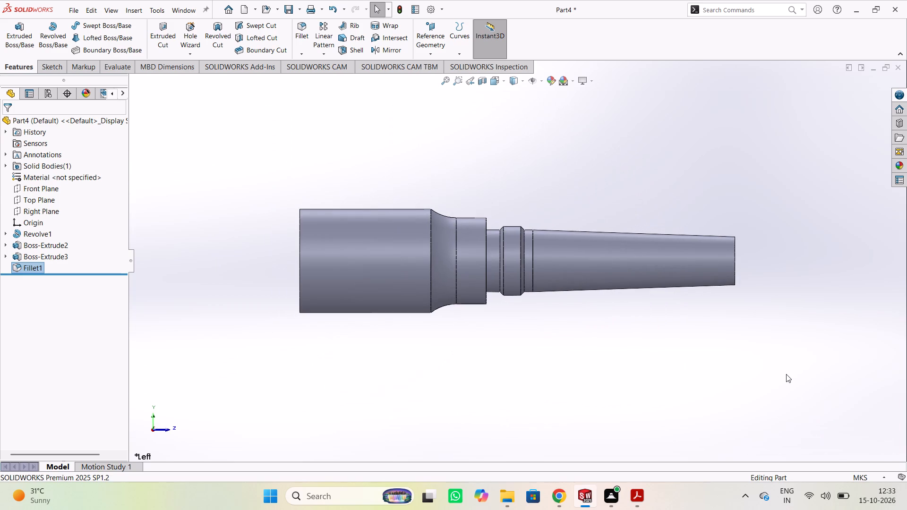
key("ctrl+4")
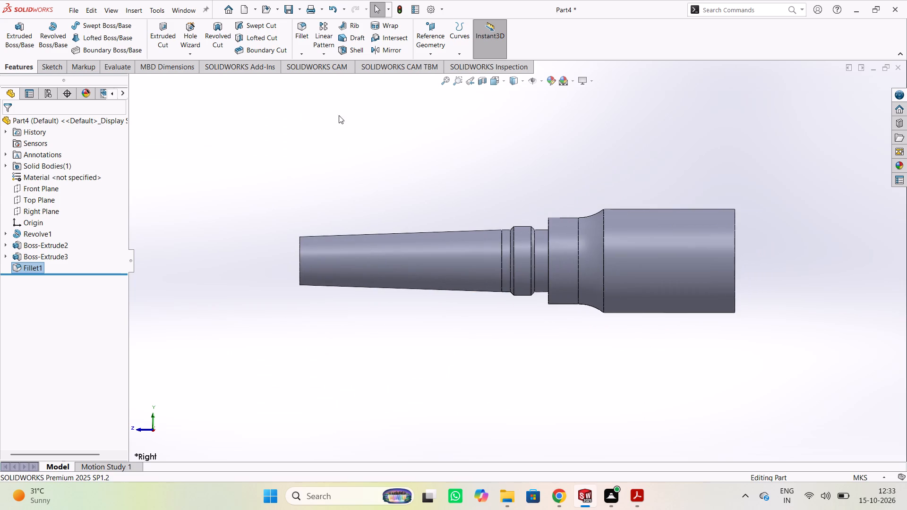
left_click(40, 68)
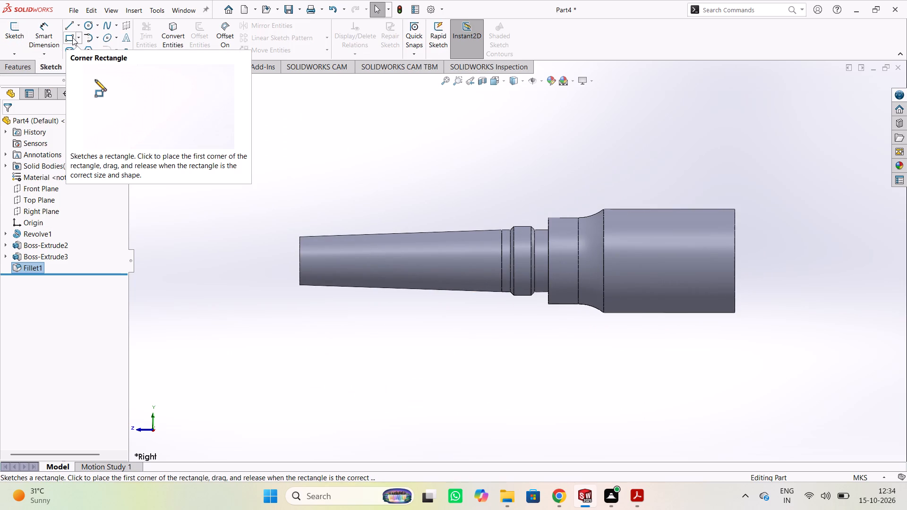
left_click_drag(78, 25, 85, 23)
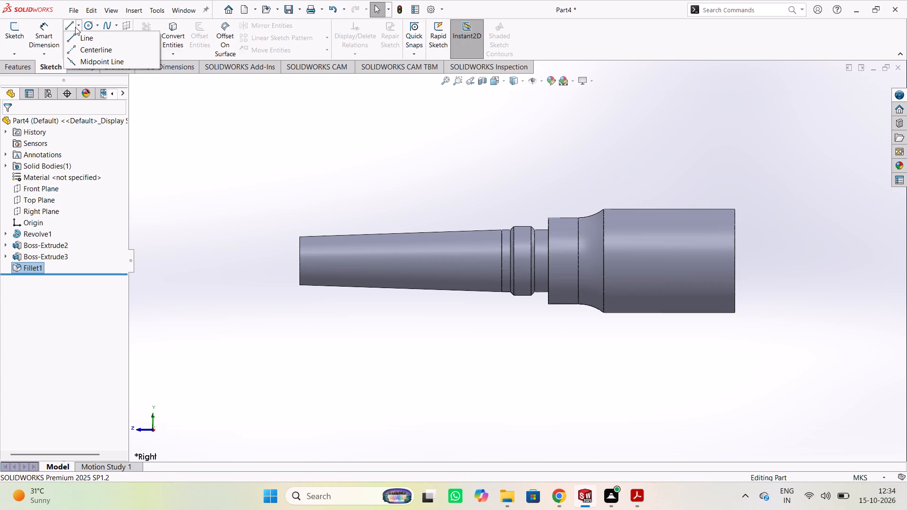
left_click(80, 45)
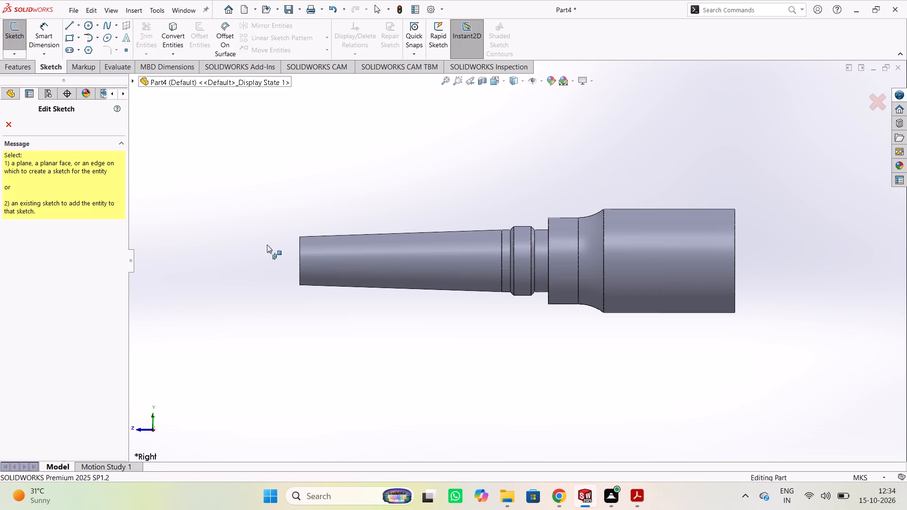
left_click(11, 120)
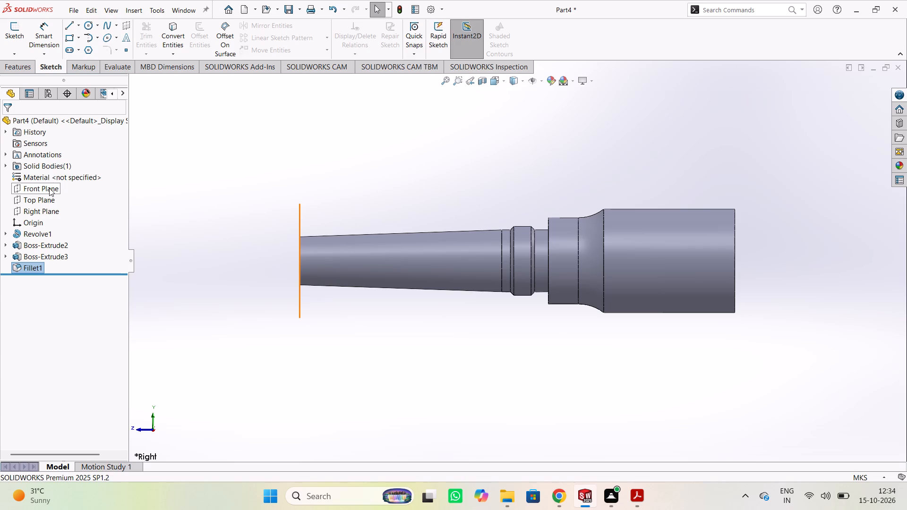
Start a new sketch on the Right Plane.
left_click(49, 188)
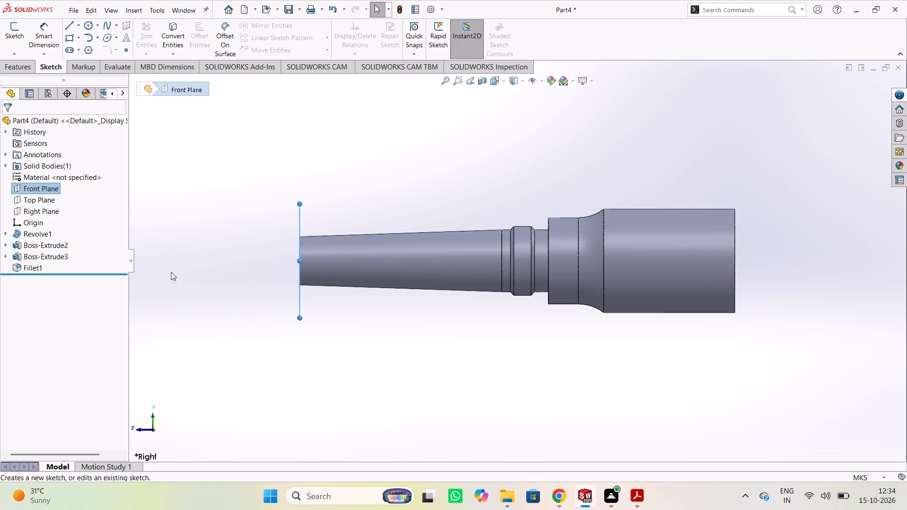
left_click(188, 285)
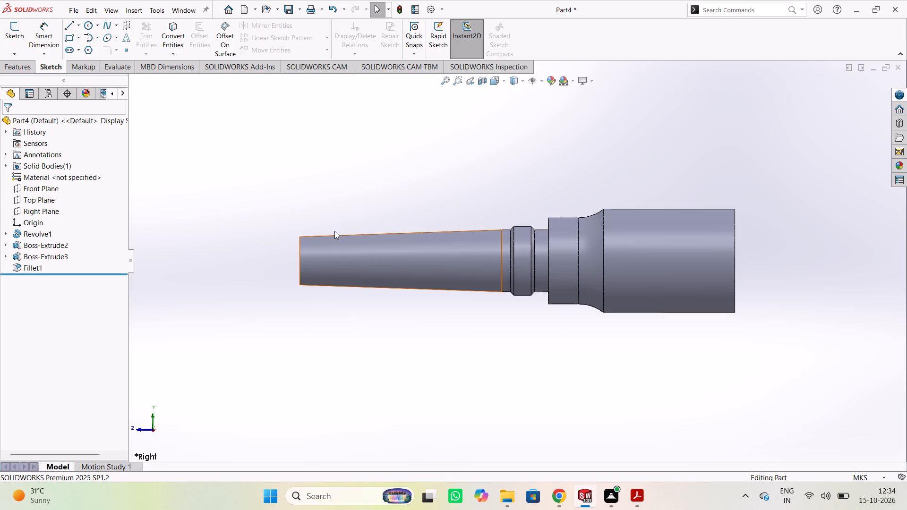
left_click(38, 187)
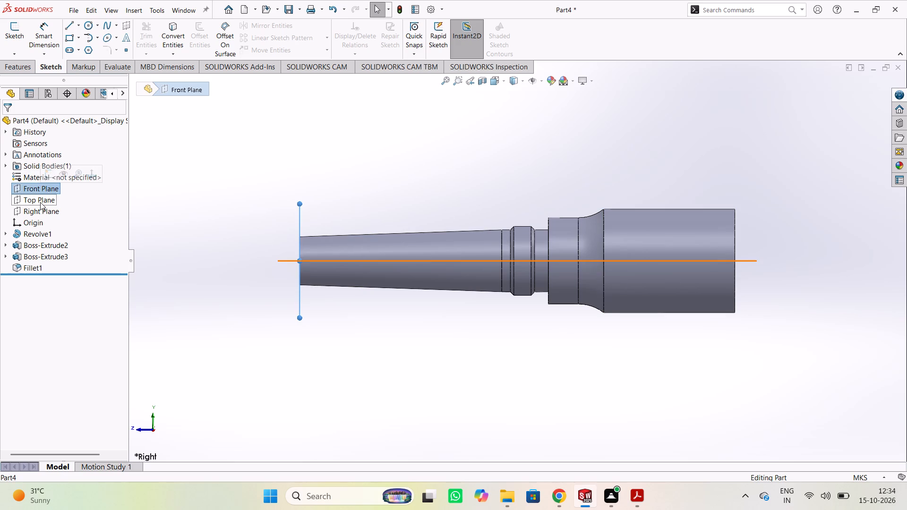
left_click(40, 208)
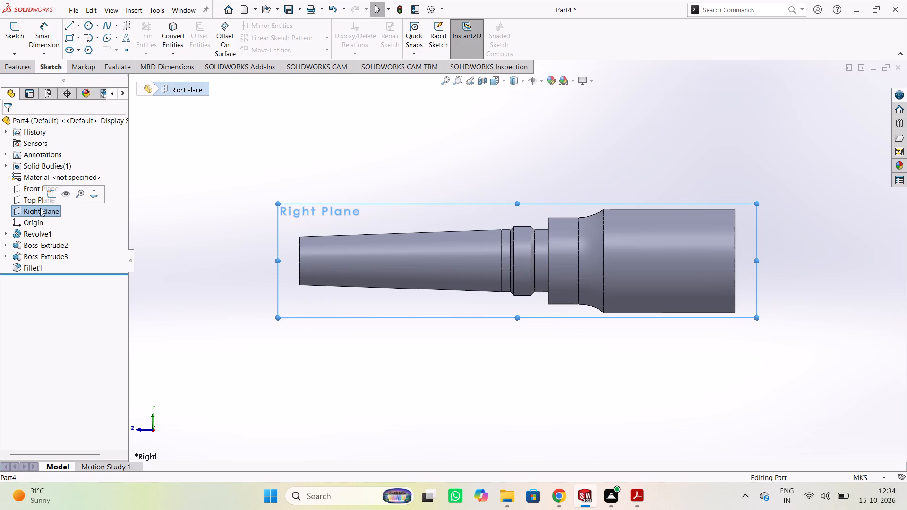
left_click(53, 199)
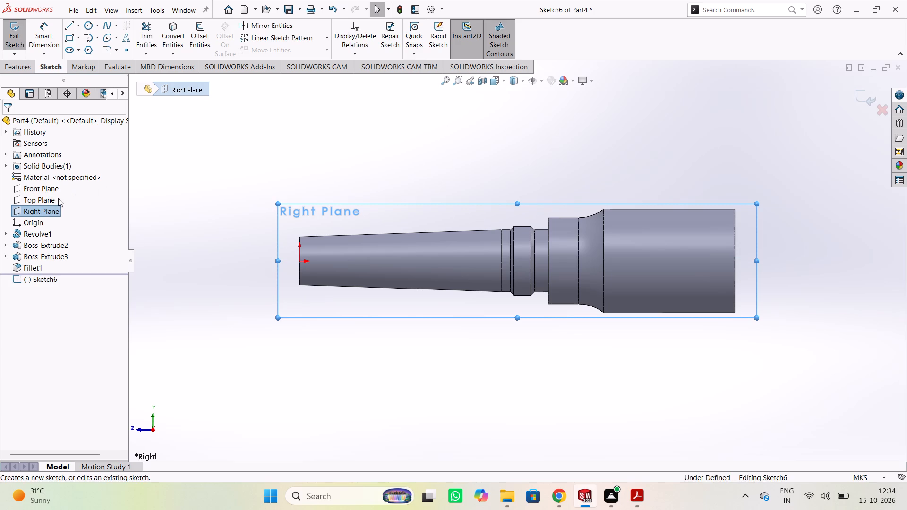
left_click(168, 161)
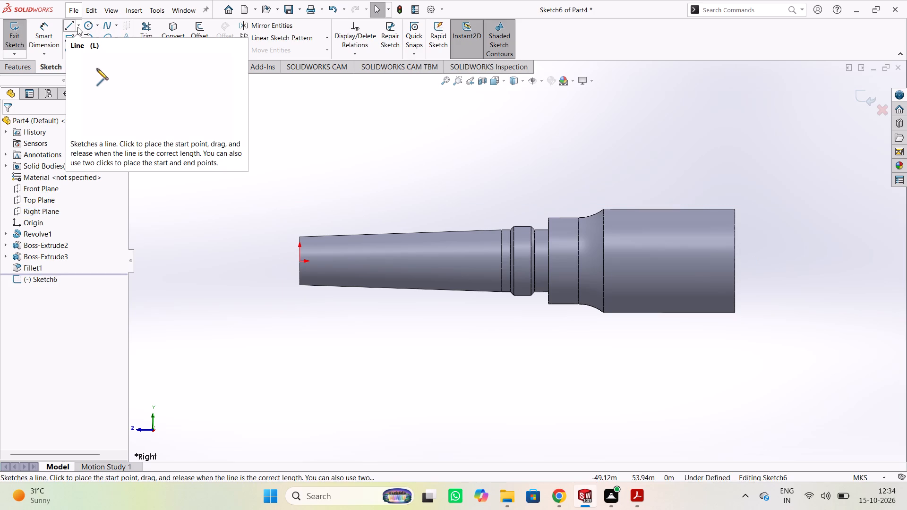
Sketch a horizontal centerline about 149 m long from the origin along the part's axis, extending past the large cylinder's end face.
left_click(77, 27)
left_click(87, 48)
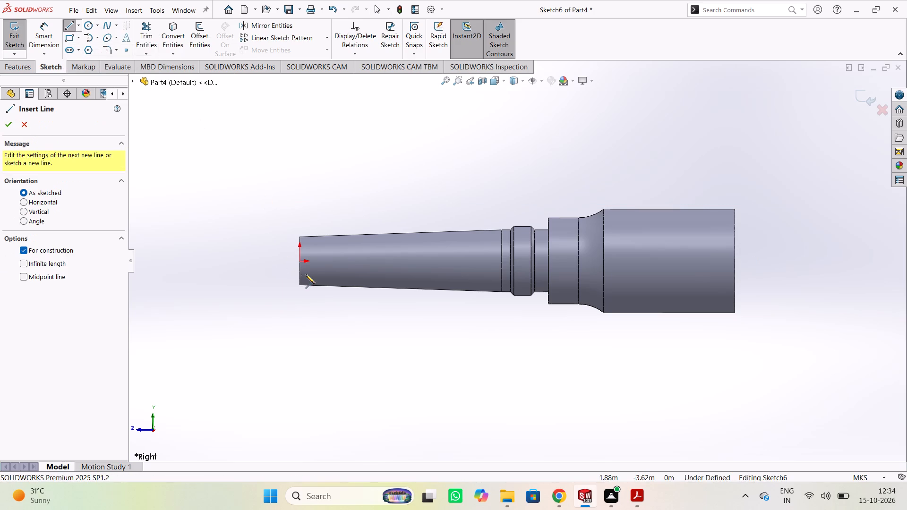
left_click(299, 261)
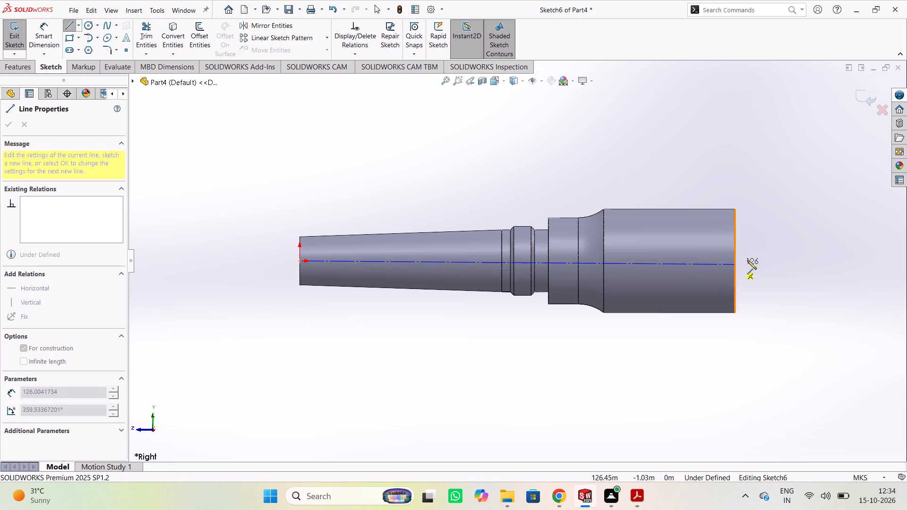
left_click(814, 262)
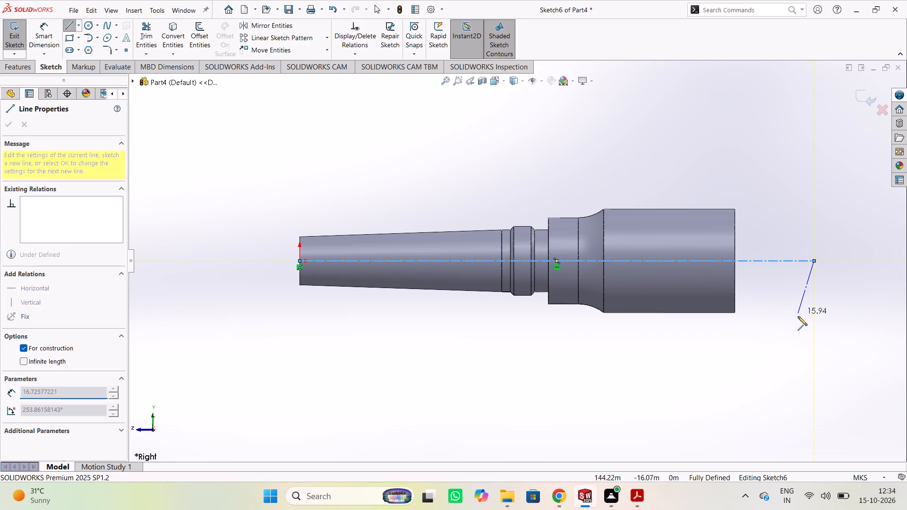
key("Escape")
Dimension the centerline's length to 142 m, placing the dimension below the part.
right_click(452, 321)
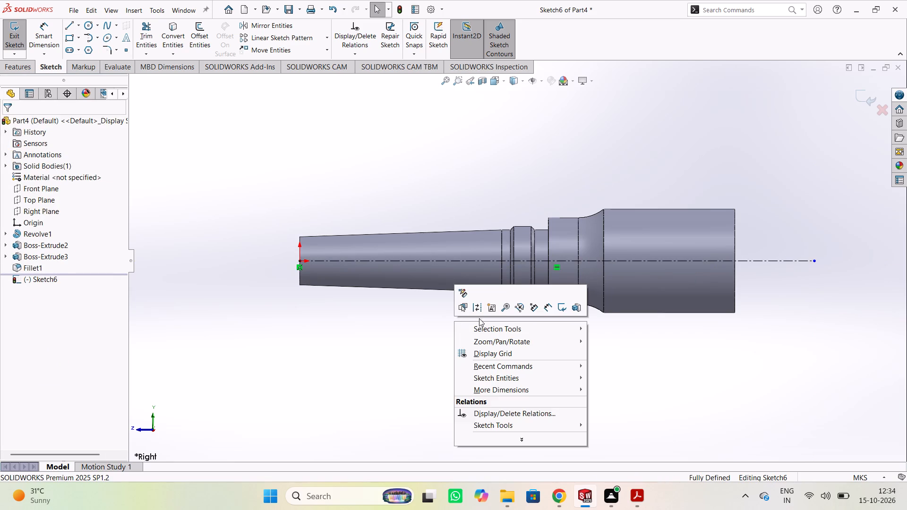
left_click(544, 305)
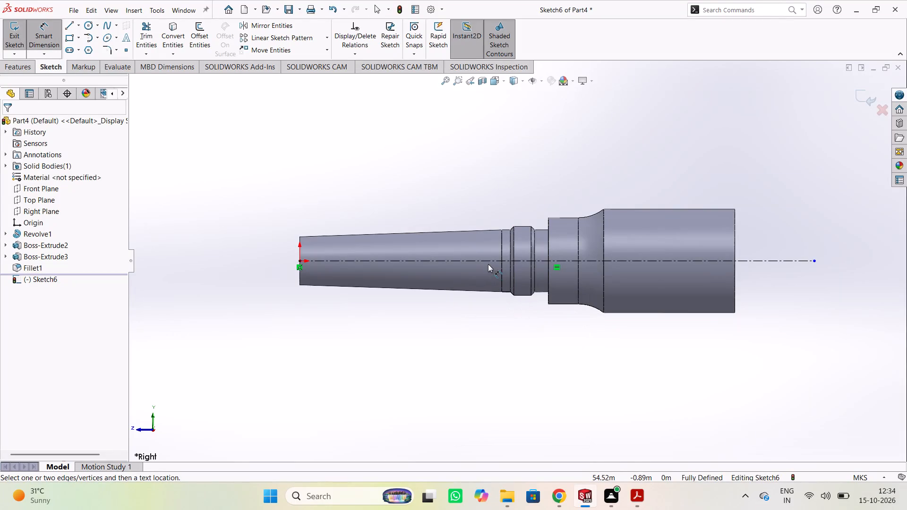
left_click(488, 260)
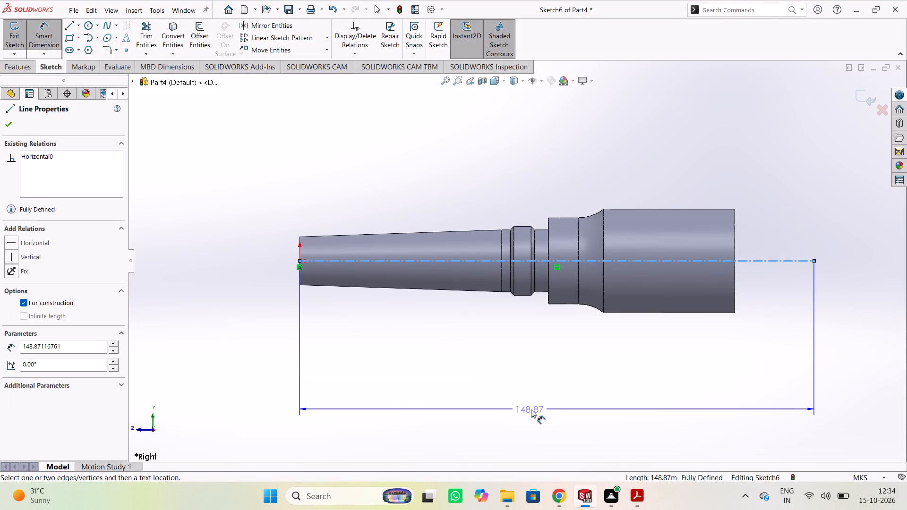
left_click(531, 409)
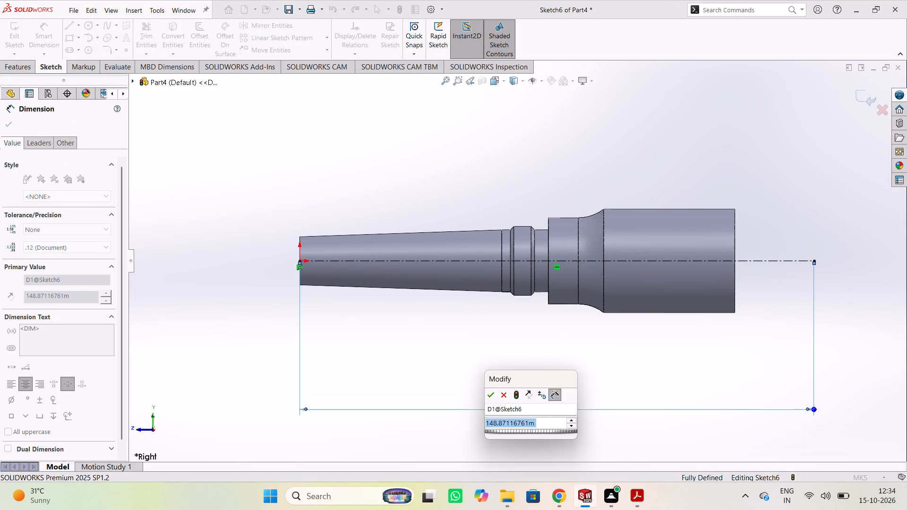
type("142")
key("Return")
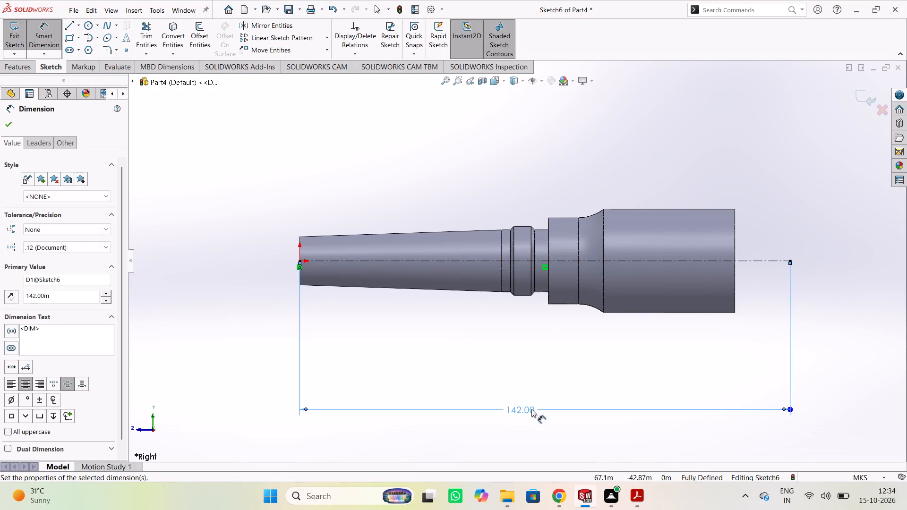
left_click(454, 348)
key("Escape")
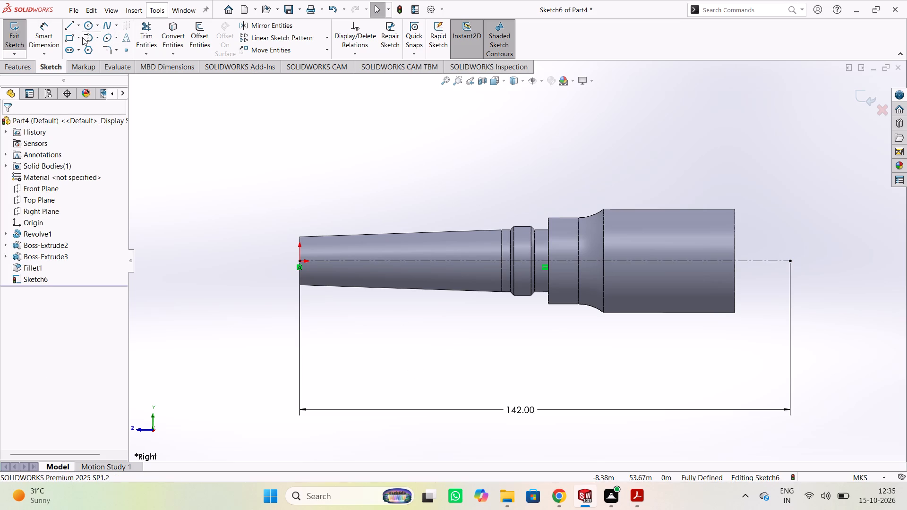
Sketch a corner rectangle about 41 m by 8 m below the centerline, from the centerline's end position back into the large cylinder.
left_click(67, 42)
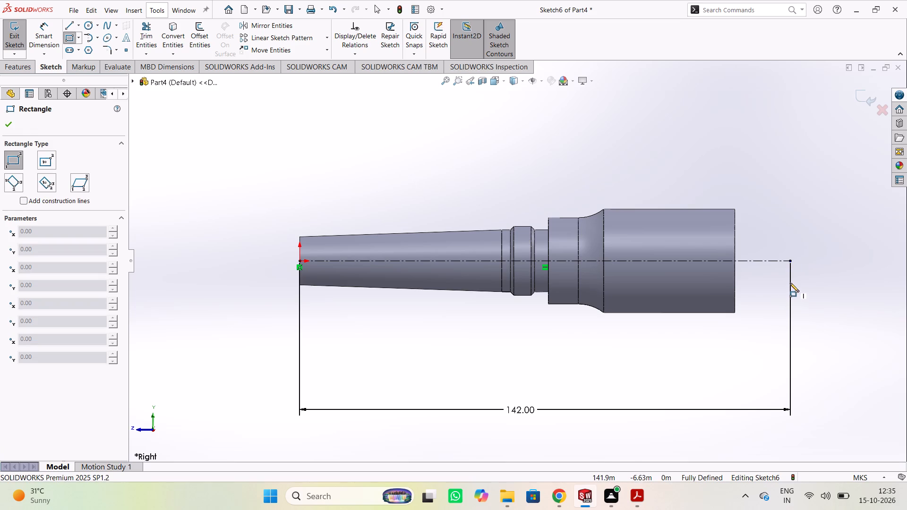
left_click(790, 273)
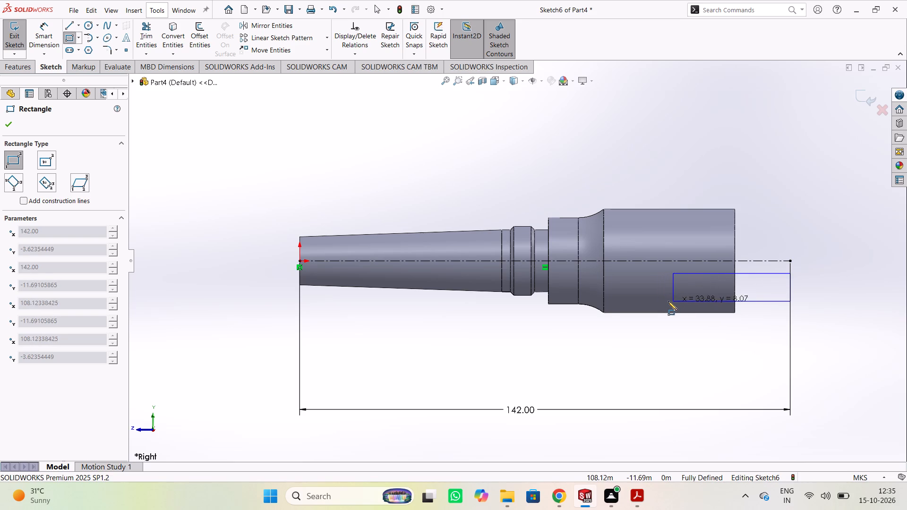
left_click(649, 301)
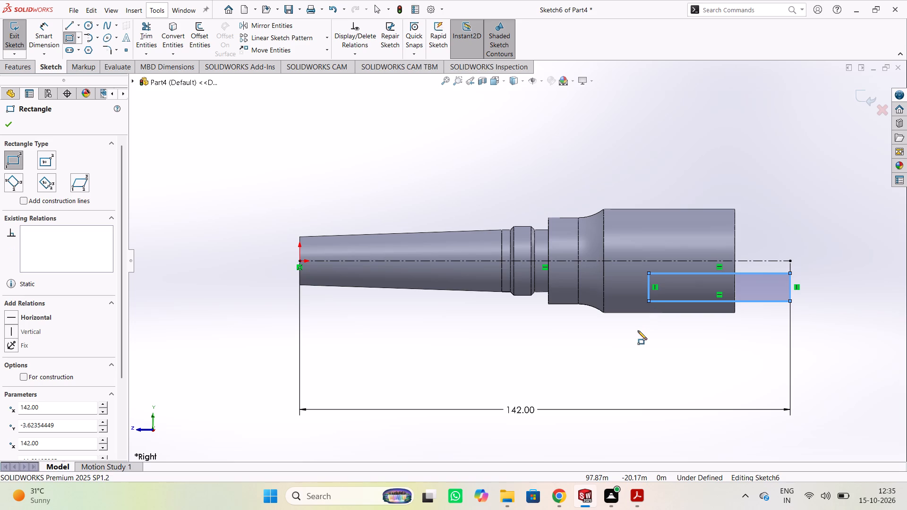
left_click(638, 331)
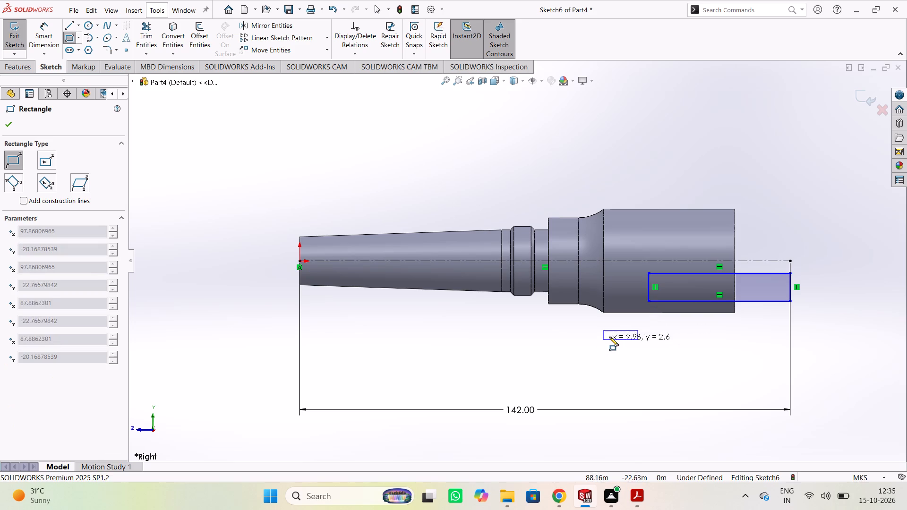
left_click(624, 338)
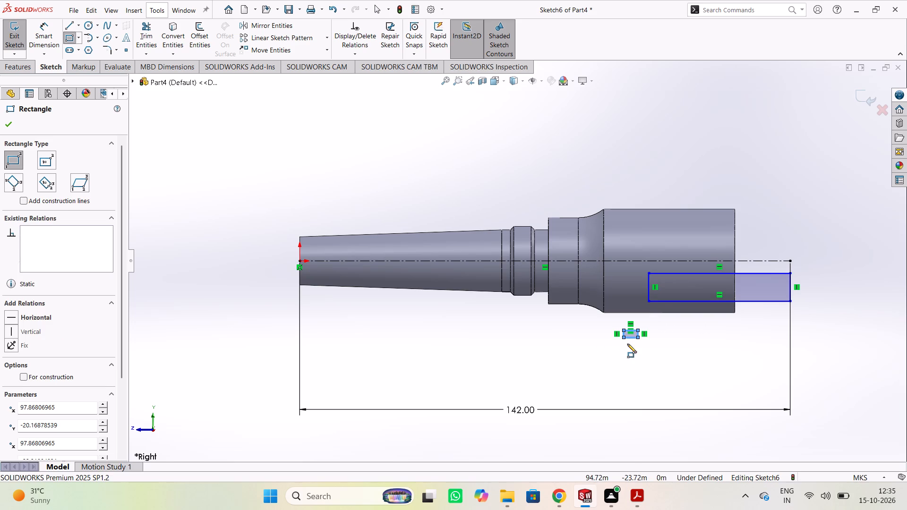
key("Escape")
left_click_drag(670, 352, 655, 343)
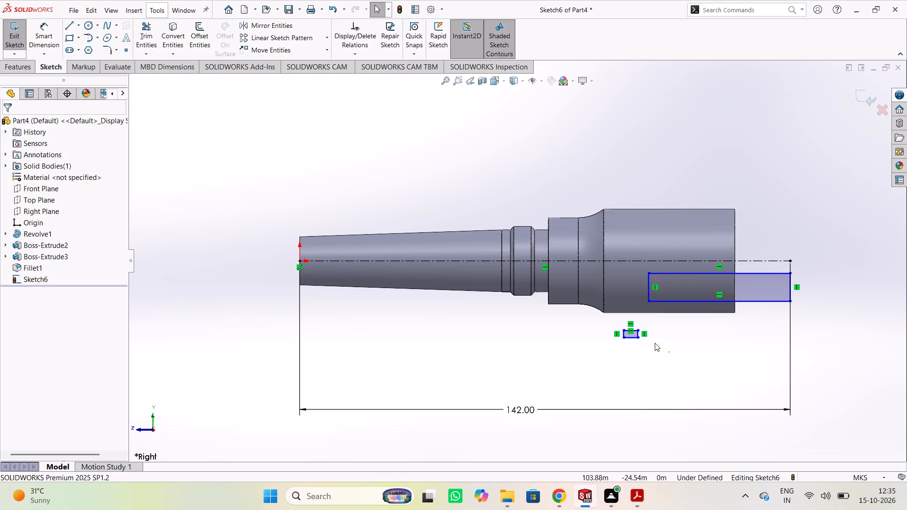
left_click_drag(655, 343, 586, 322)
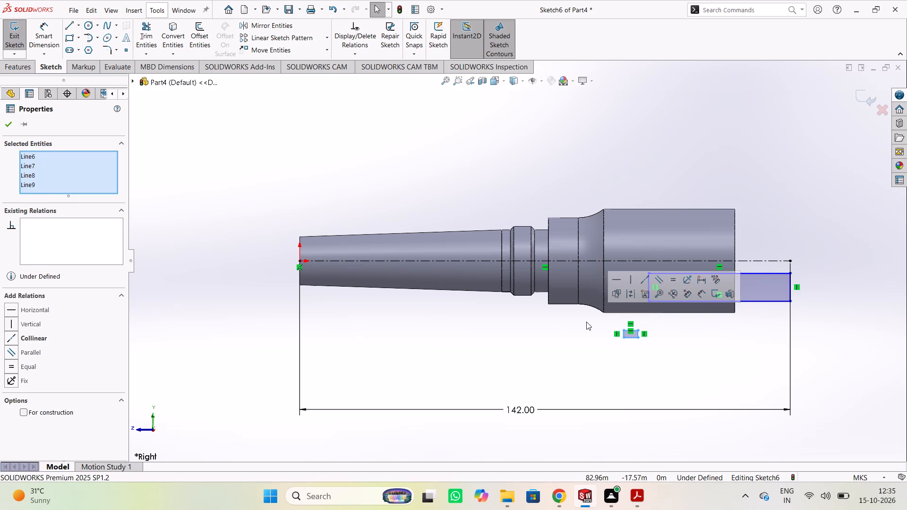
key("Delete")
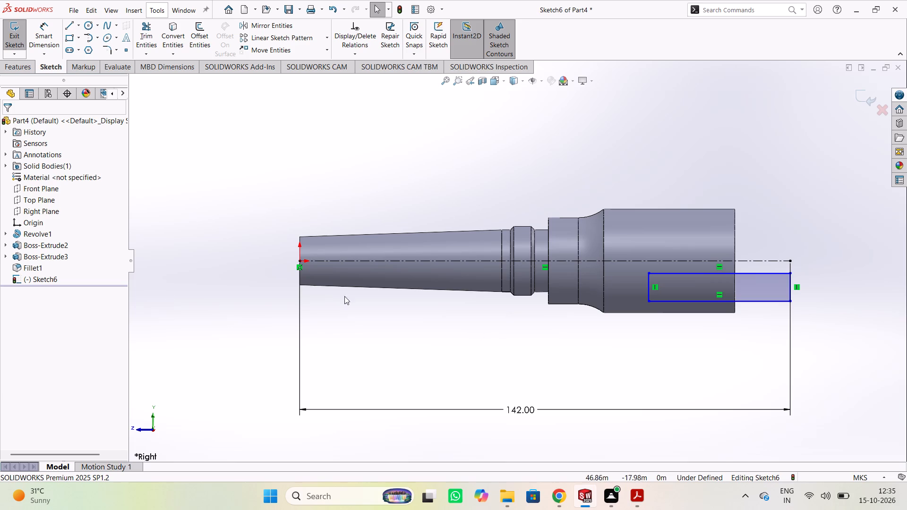
Dimension the gap between the centerline and the rectangle's upper edge to 1.5 m.
left_click(41, 26)
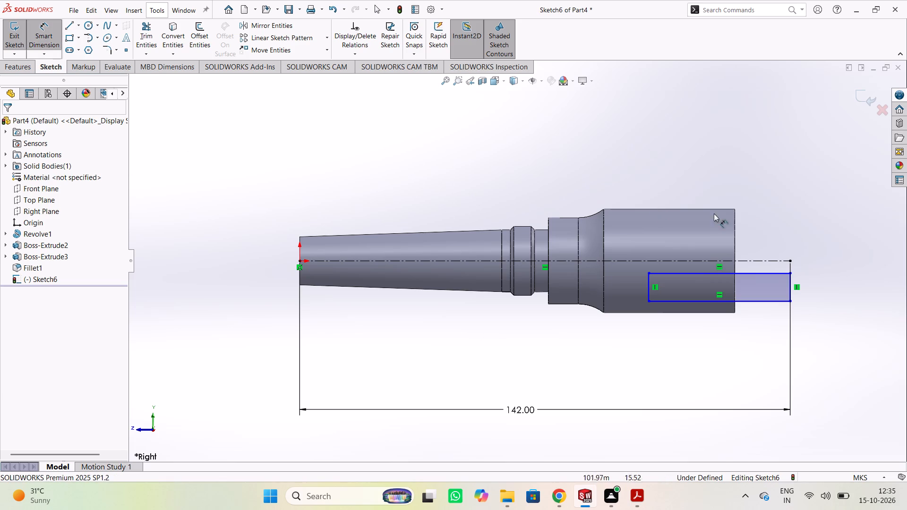
scroll(753, 218, "down", 2)
left_click(724, 282)
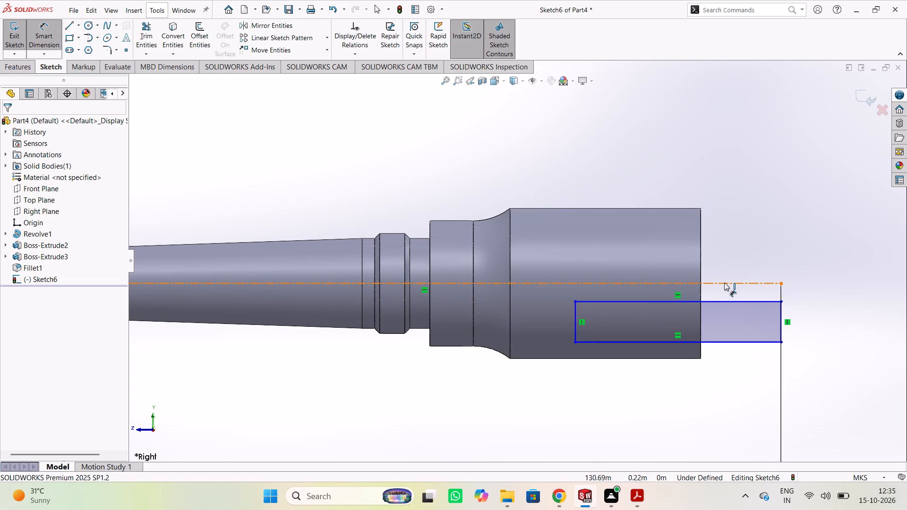
left_click(737, 301)
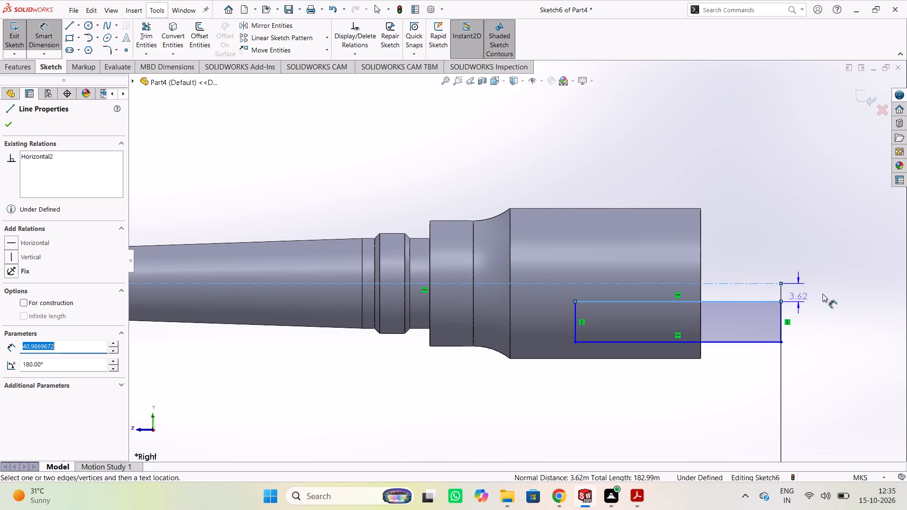
left_click(829, 291)
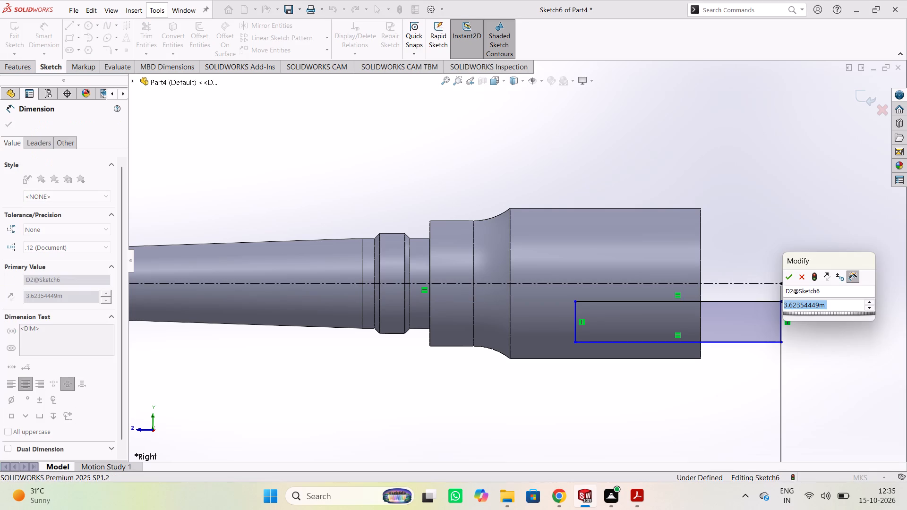
key("1")
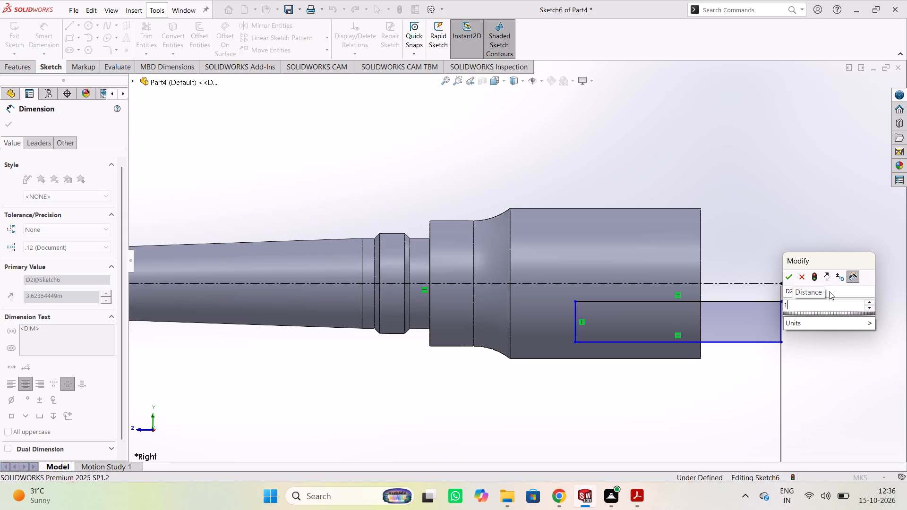
type(".5")
key("Return")
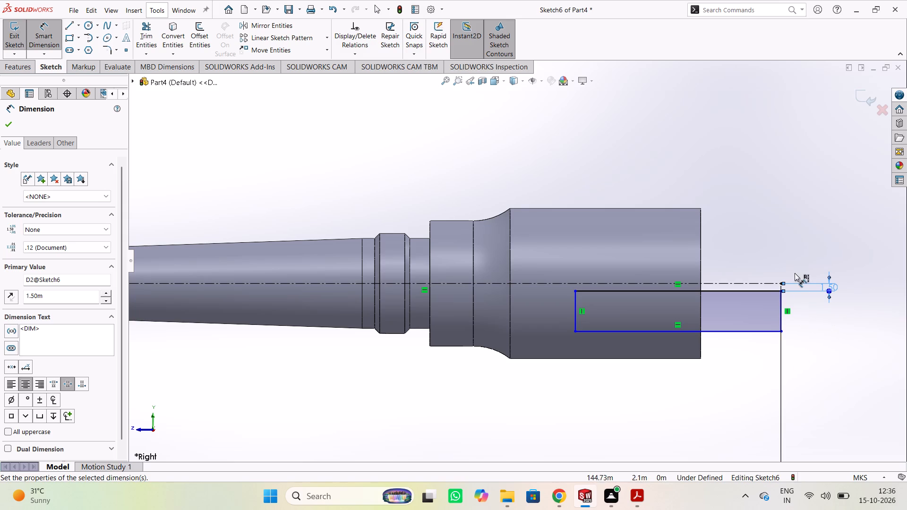
Dimension the distance from the centerline to the rectangle's lower edge as 10 m.
left_click(754, 282)
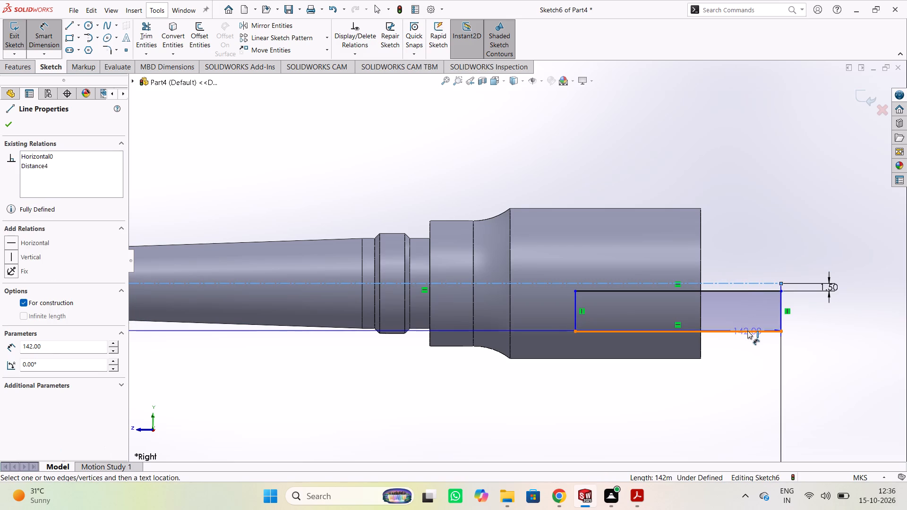
left_click(747, 331)
left_click(863, 311)
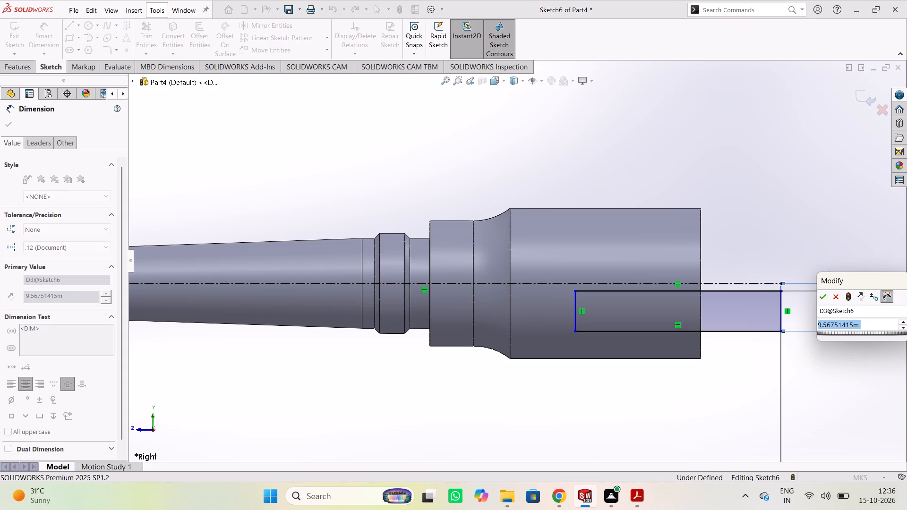
type("10")
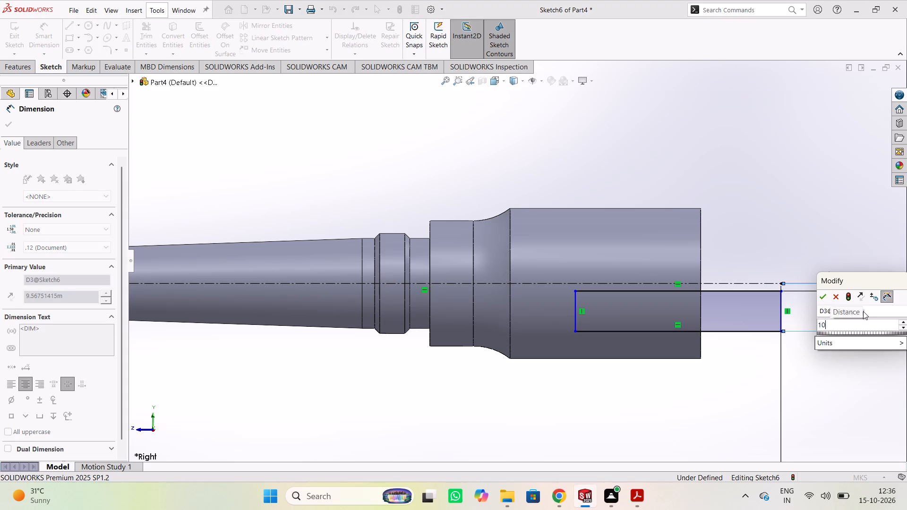
key("Return")
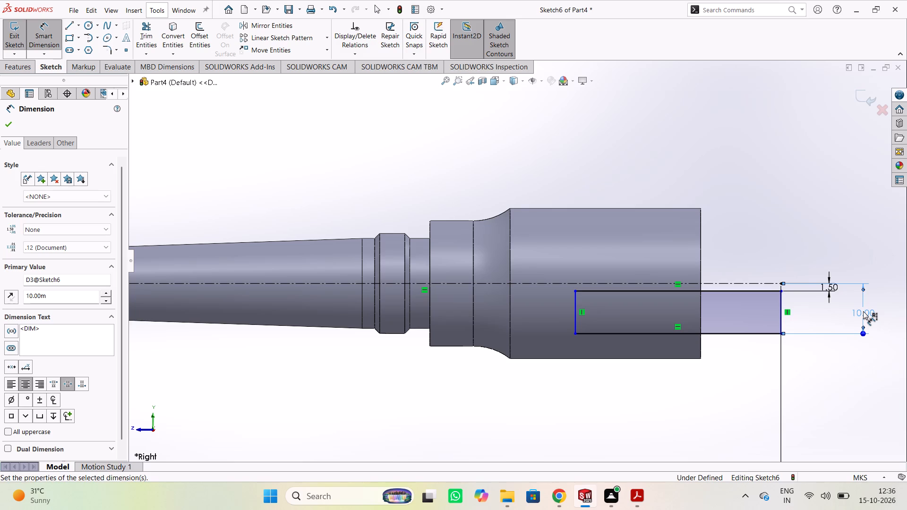
Dimension the rectangle's horizontal length to 54 m, placing the dimension below the large cylinder.
left_click(636, 335)
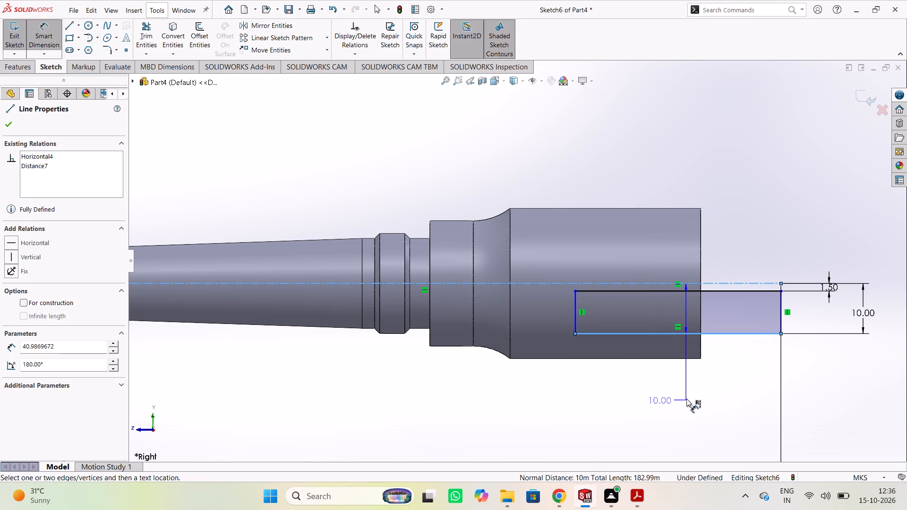
key("Escape")
left_click(703, 378)
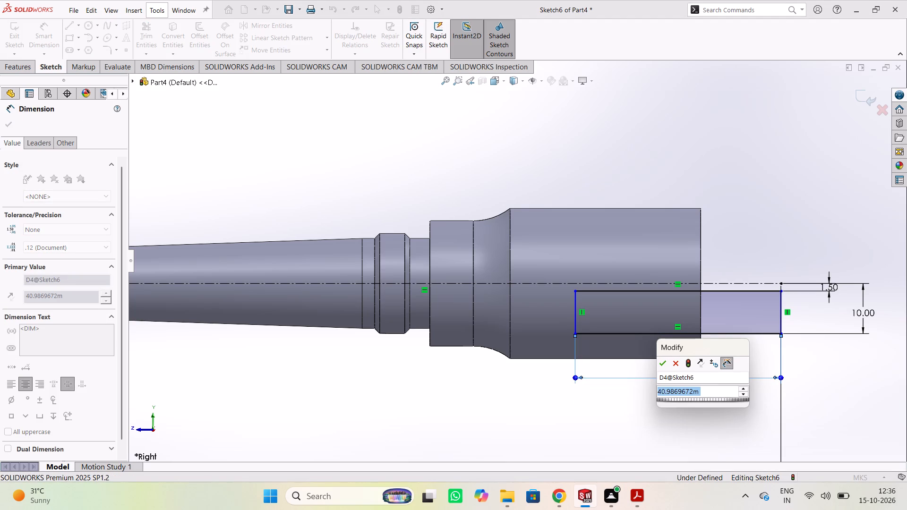
type("54")
key("Return")
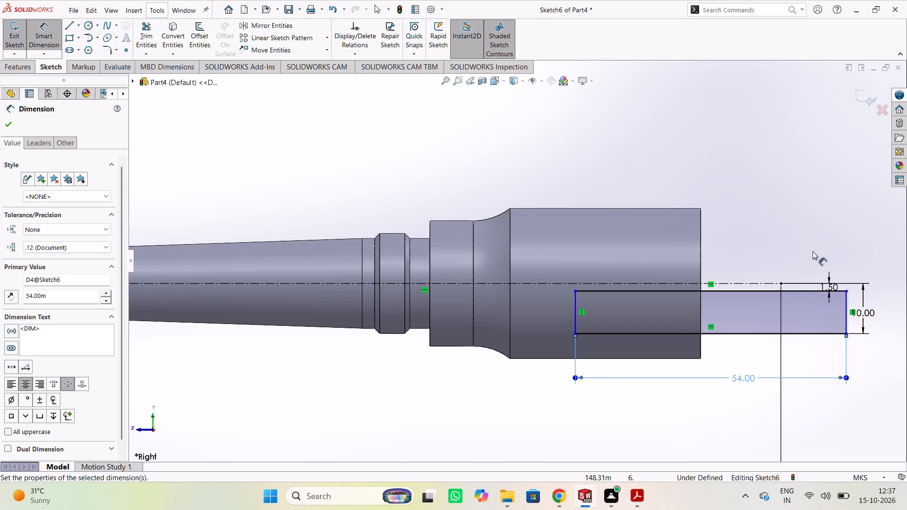
Dimension the rectangle's outer vertical edge to the centerline's endpoint with a distance of 0 m.
left_click(846, 300)
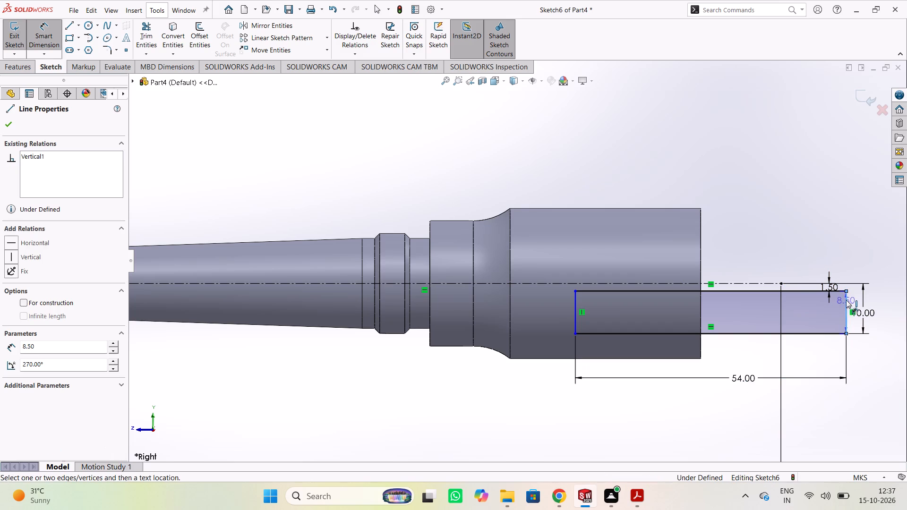
left_click(782, 282)
left_click(804, 221)
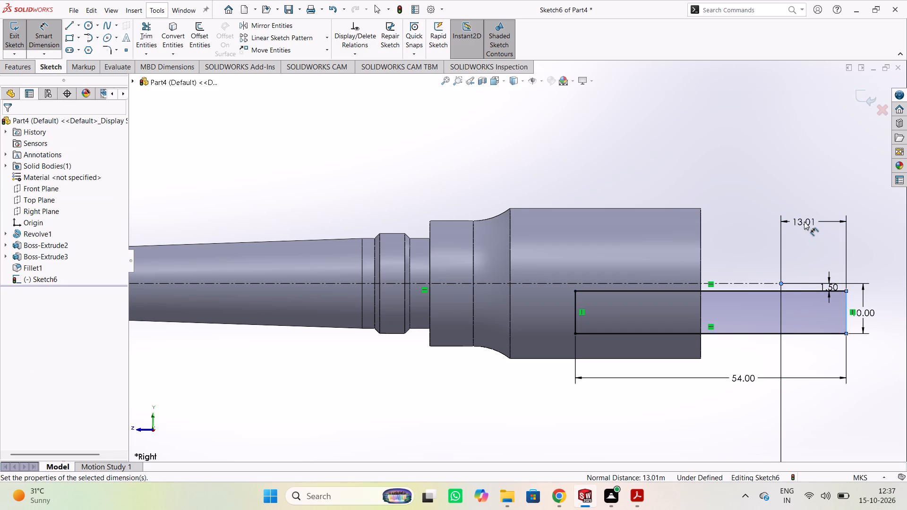
key("0")
key("Return")
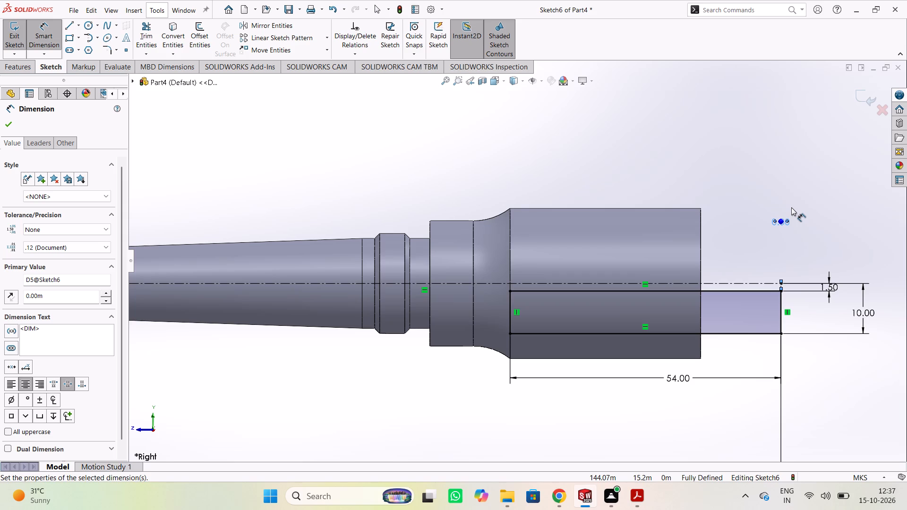
Examine the rectangle's position relative to the large cylinder from angled views and from the Right view.
middle_click_drag(798, 202, 784, 221)
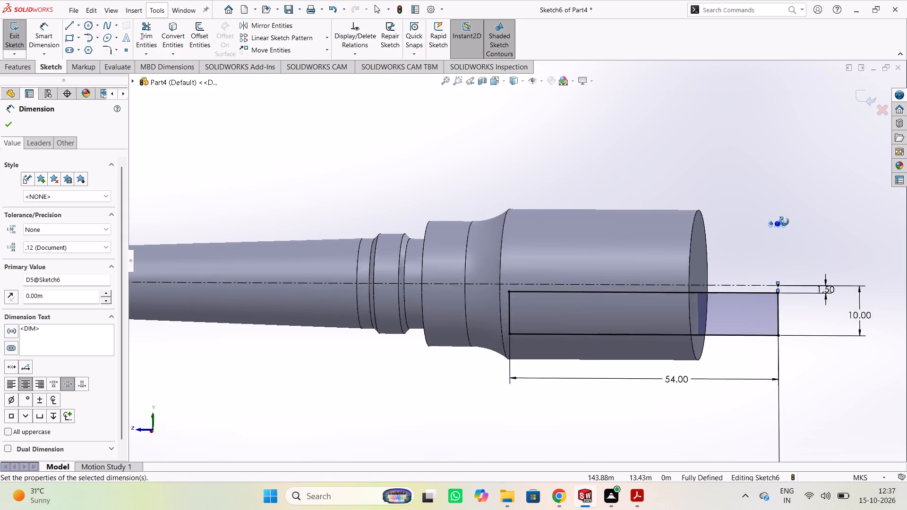
middle_click_drag(784, 221, 710, 241)
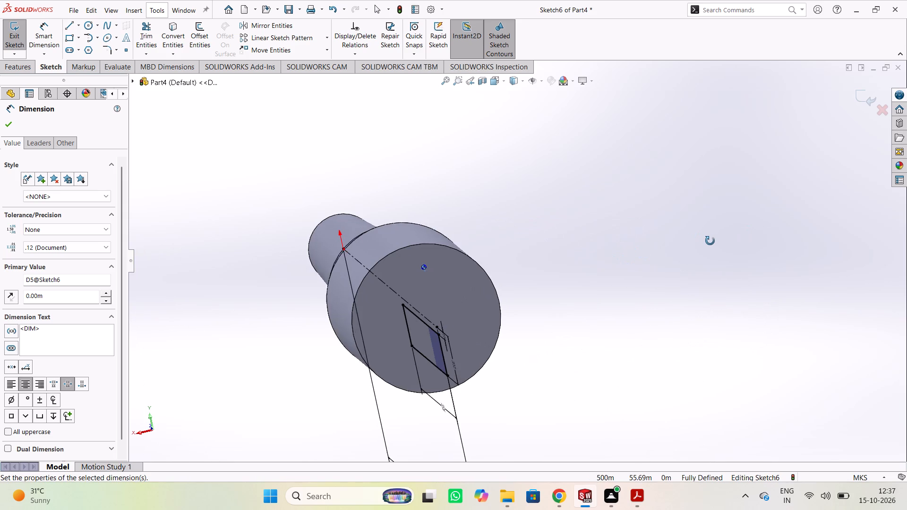
middle_click_drag(710, 241, 724, 229)
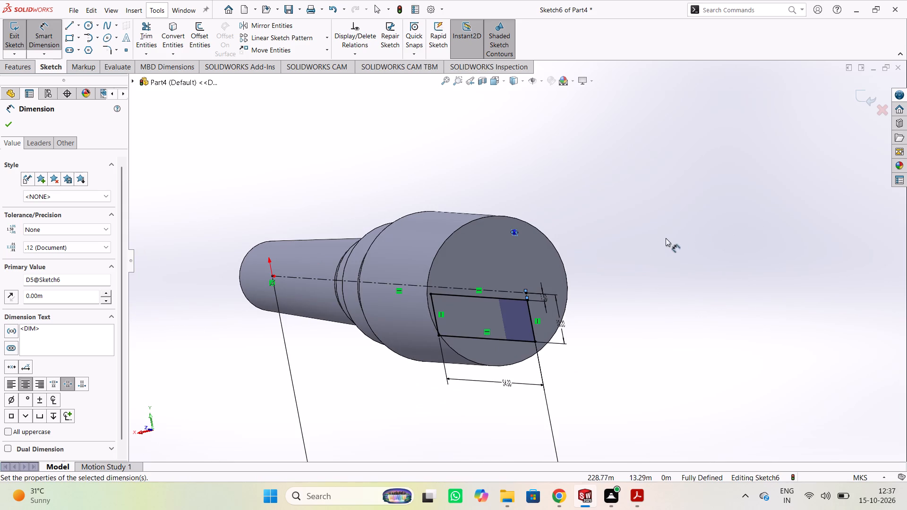
middle_click_drag(665, 239, 755, 192)
key("ctrl+4")
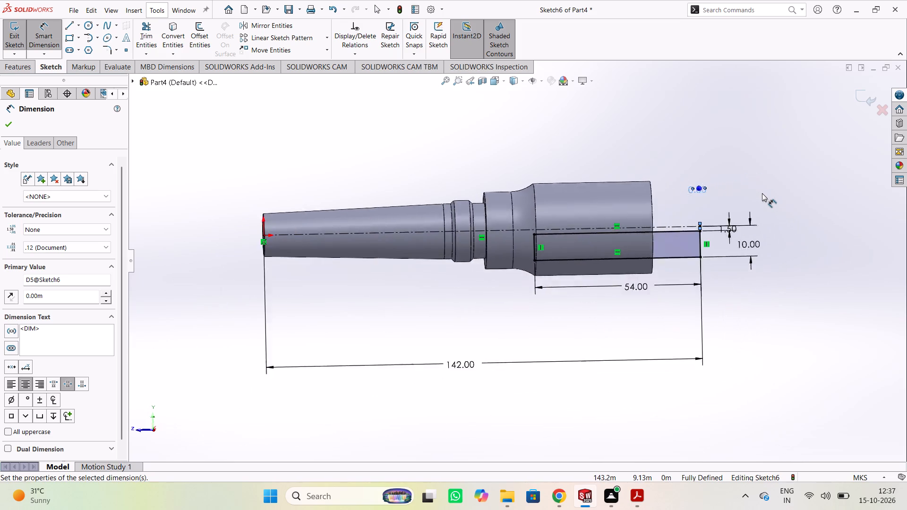
scroll(706, 212, "down", 3)
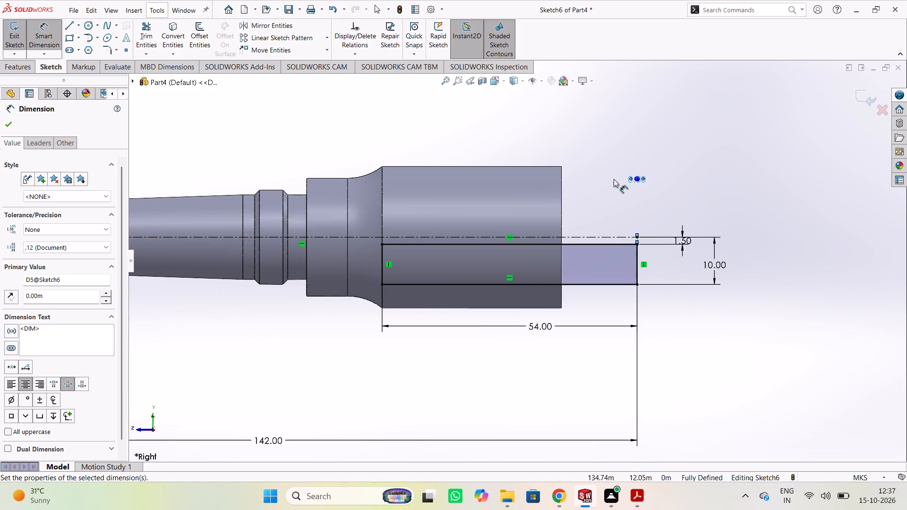
key("Escape")
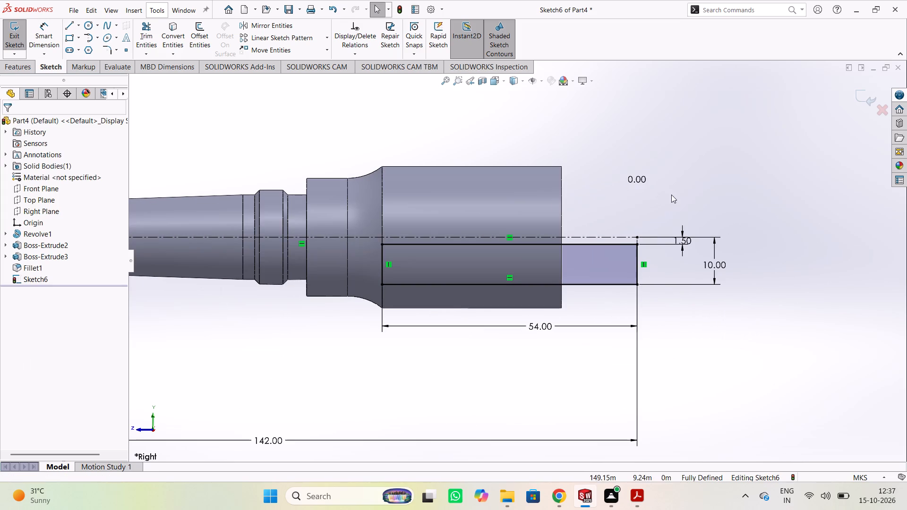
left_click_drag(671, 195, 601, 142)
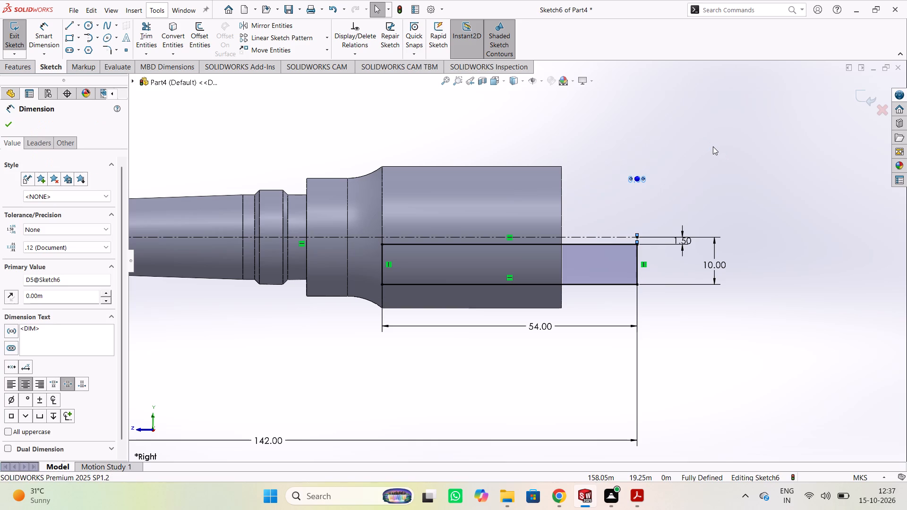
left_click(713, 146)
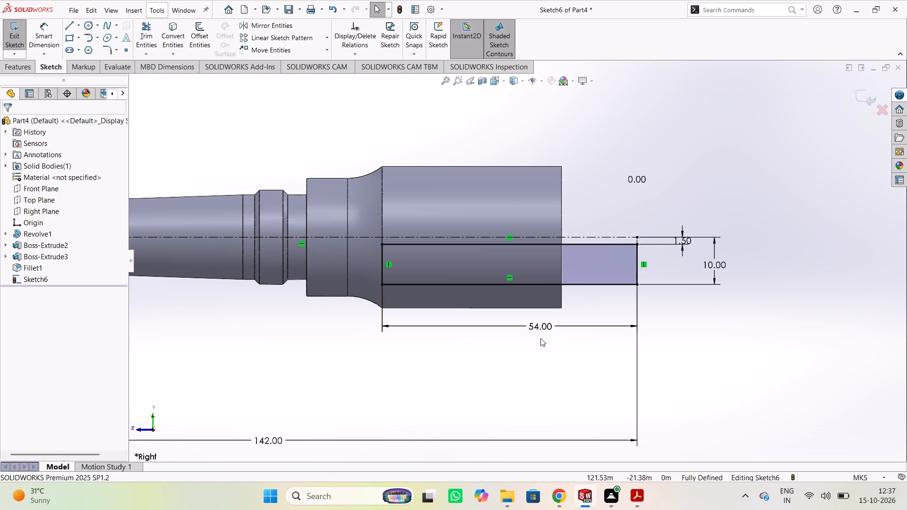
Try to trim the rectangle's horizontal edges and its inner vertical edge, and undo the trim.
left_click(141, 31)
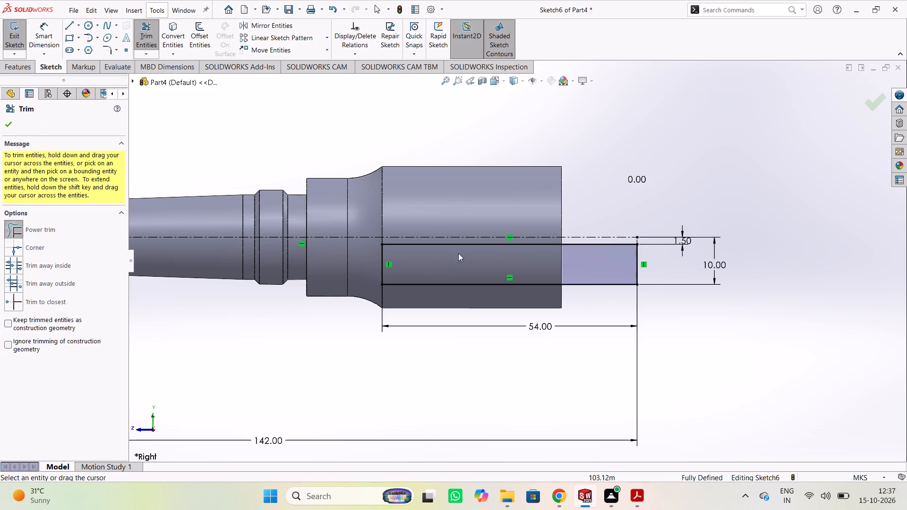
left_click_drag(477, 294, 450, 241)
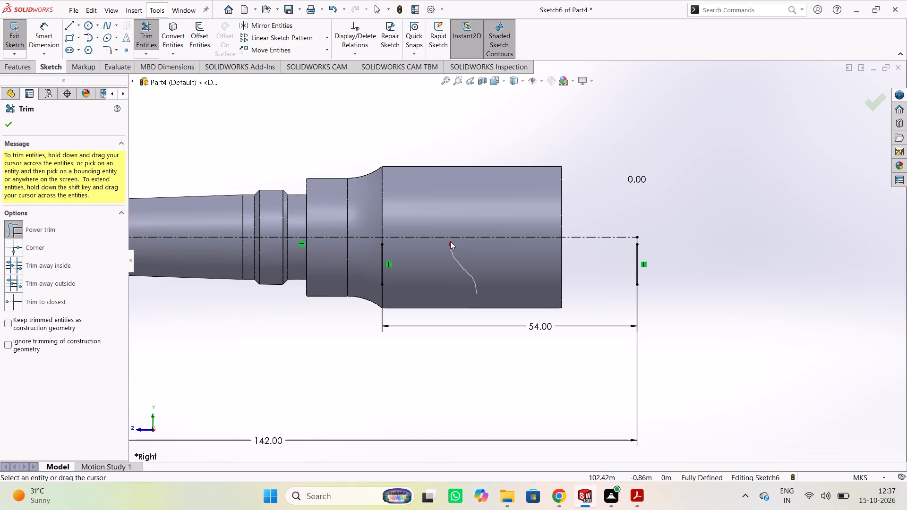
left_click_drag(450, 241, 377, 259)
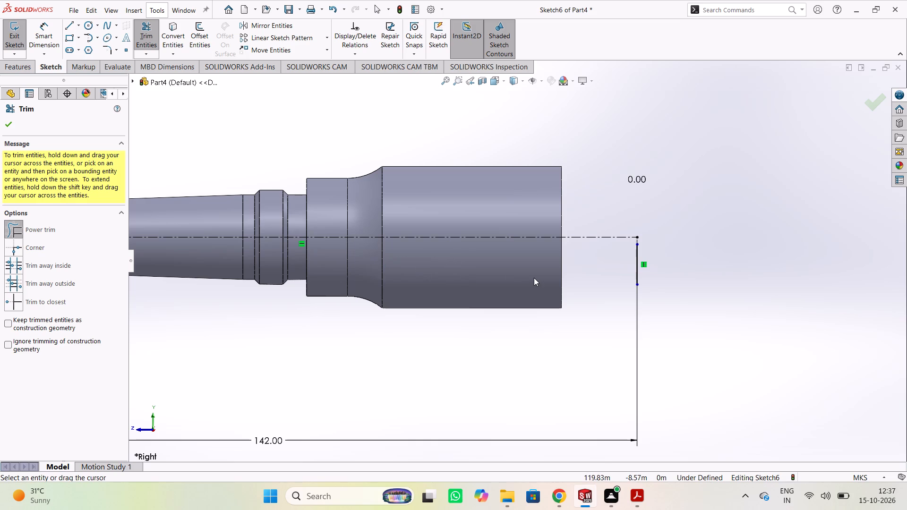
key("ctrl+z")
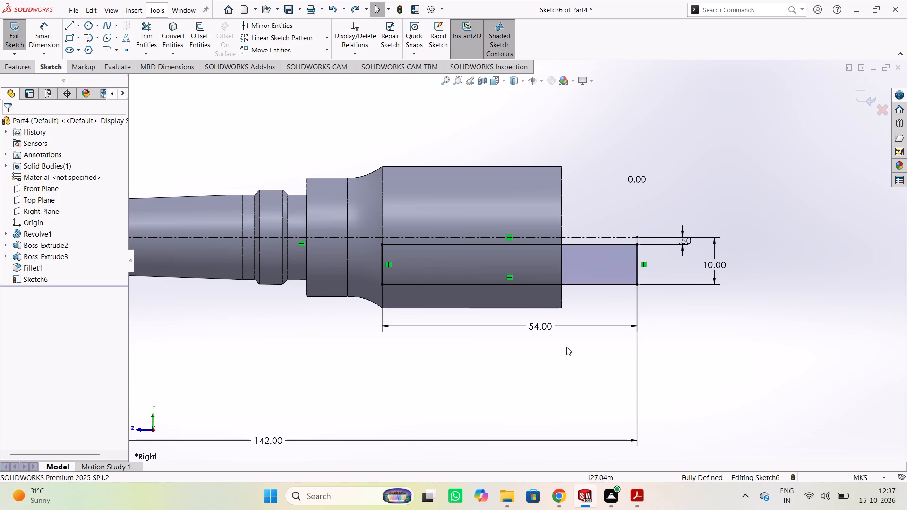
Sketch an 8.5 m vertical line along the large cylinder's end face, joining the rectangle's lower and upper edges.
left_click(73, 27)
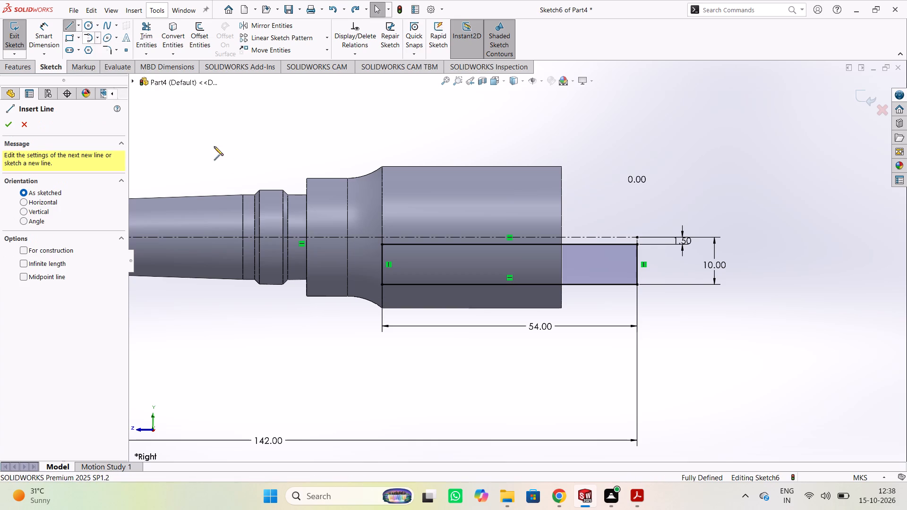
scroll(542, 242, "down", 4)
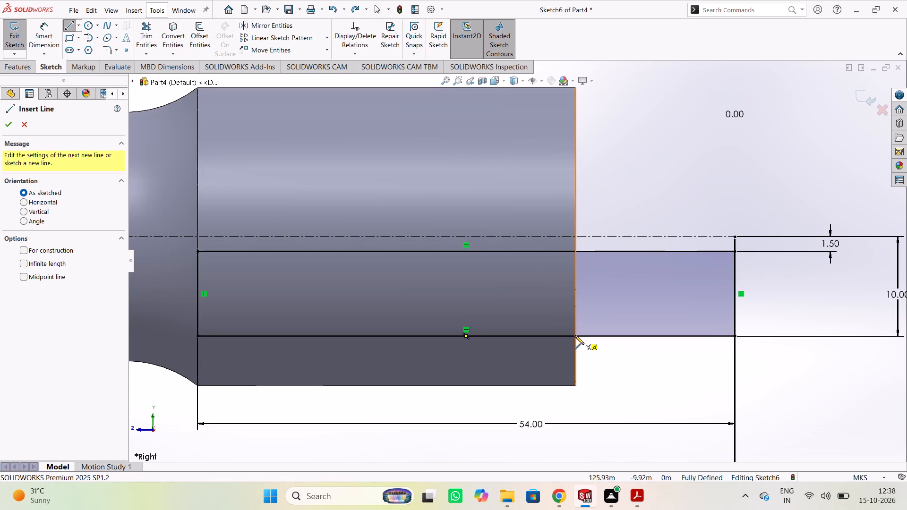
left_click(575, 335)
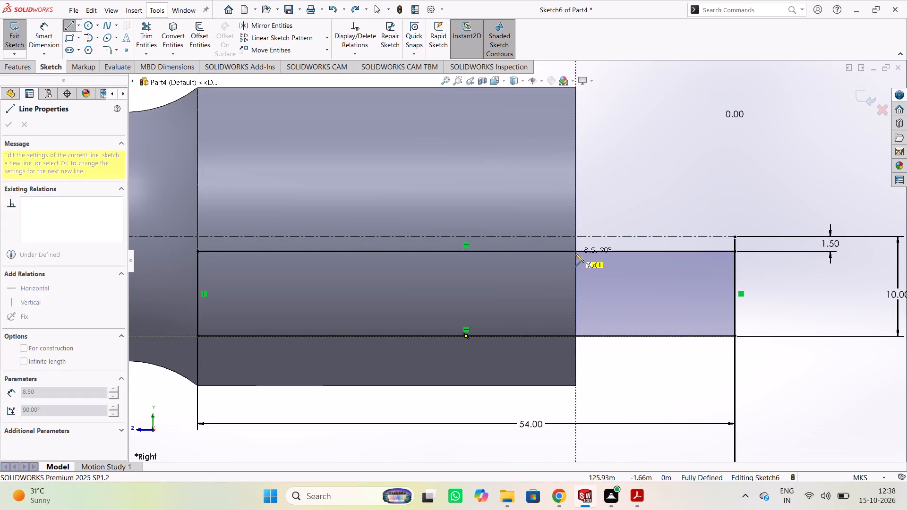
left_click(576, 252)
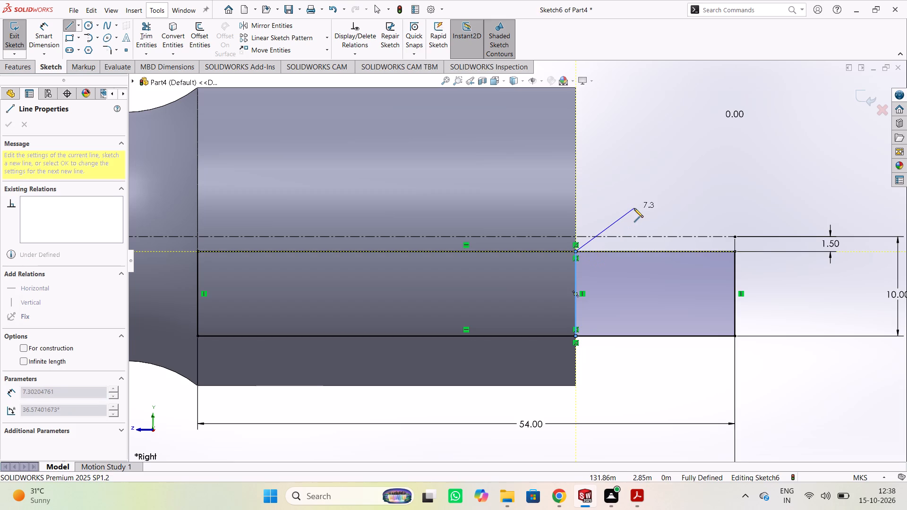
key("Escape")
Trim the rectangle's horizontal edges and inner vertical edge inside the large cylinder, keeping only the portion beyond its end face.
scroll(471, 200, "down", 3)
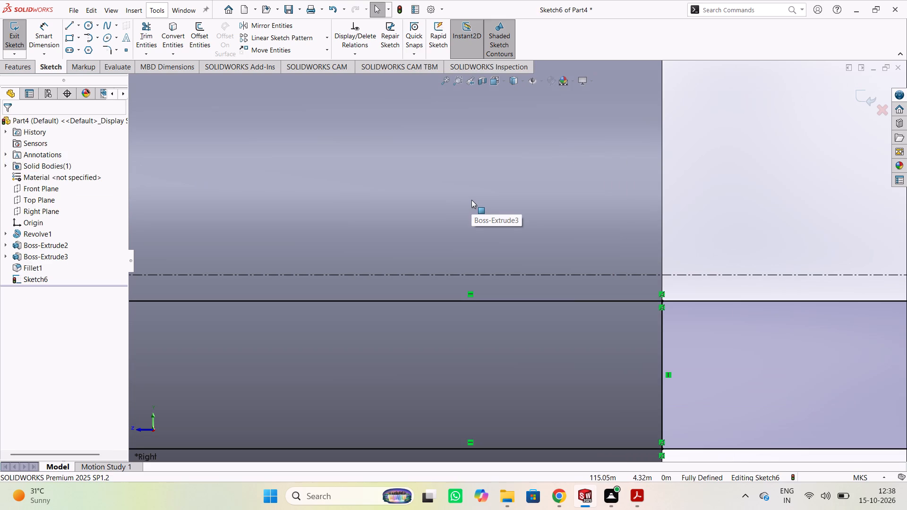
scroll(489, 232, "up", 3)
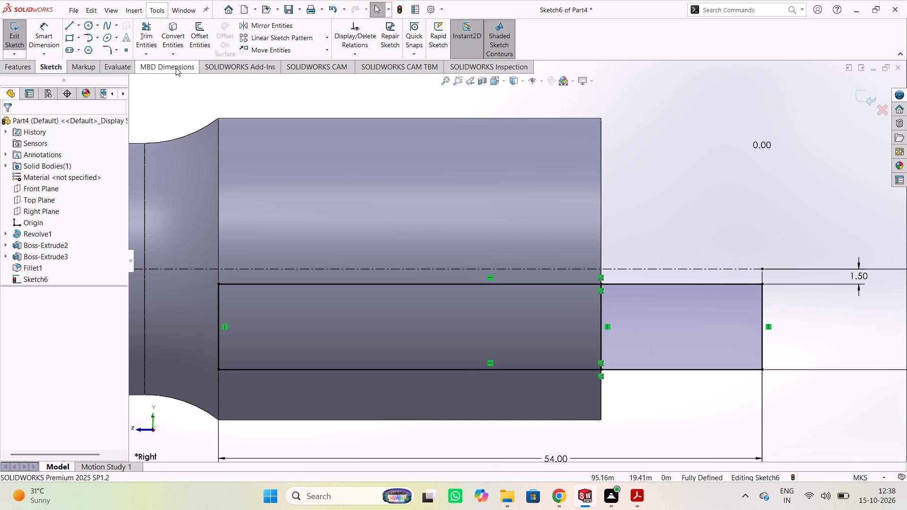
left_click(143, 37)
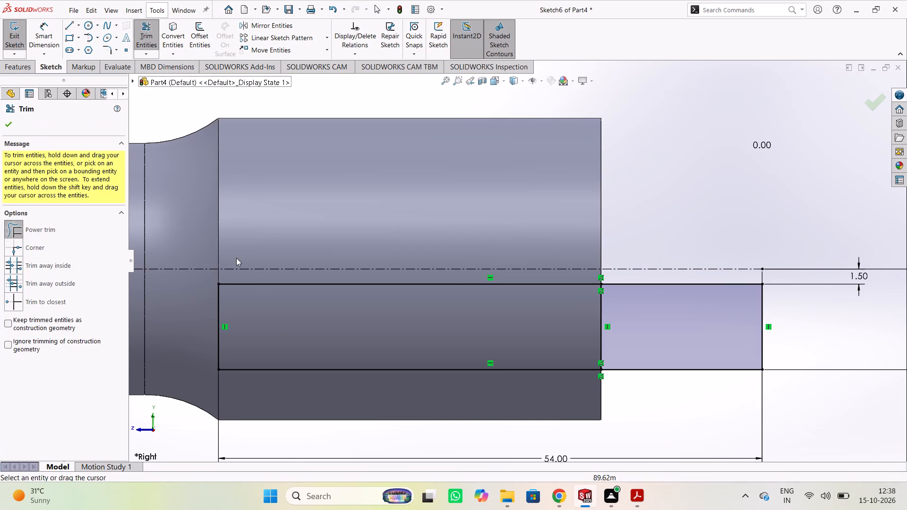
left_click_drag(303, 391, 295, 313)
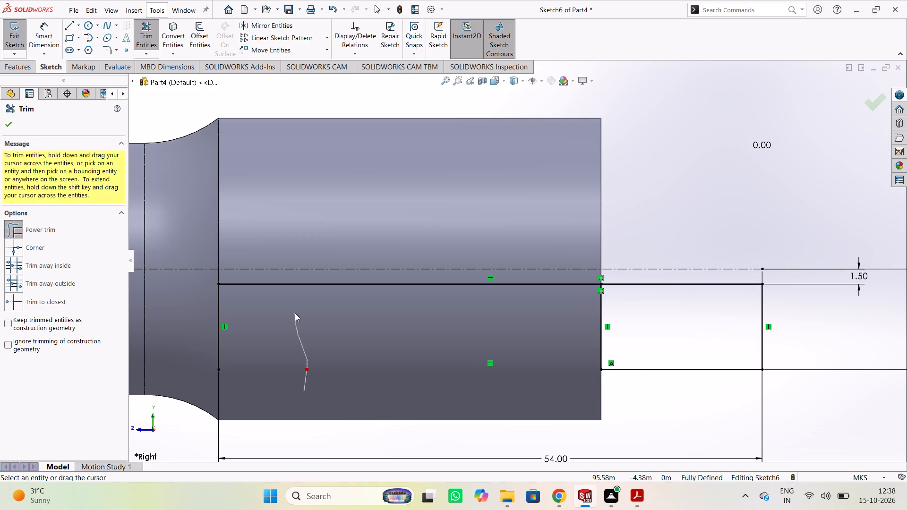
left_click_drag(295, 313, 216, 310)
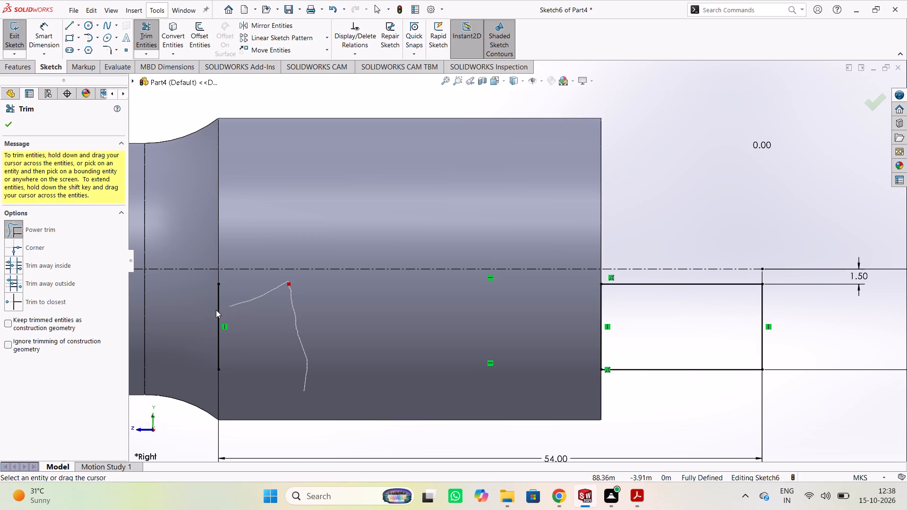
left_click_drag(216, 310, 222, 315)
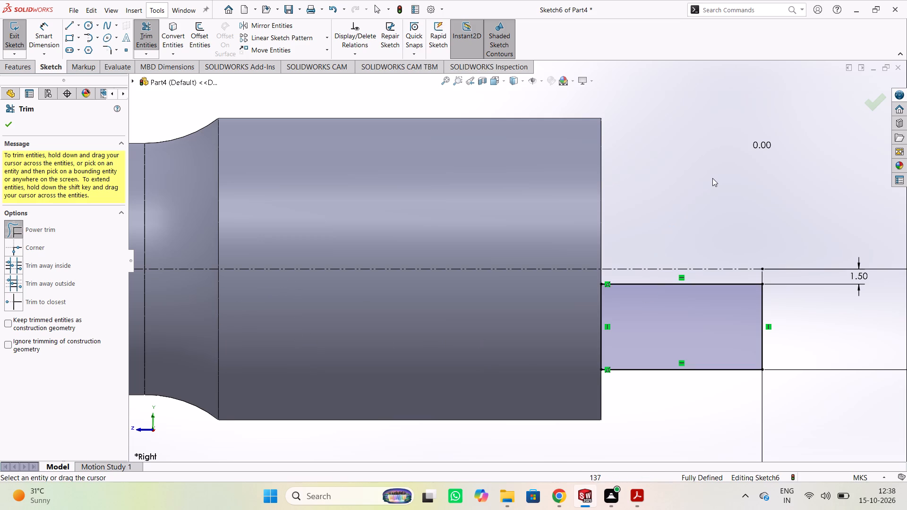
scroll(733, 200, "down", 1)
scroll(733, 199, "up", 2)
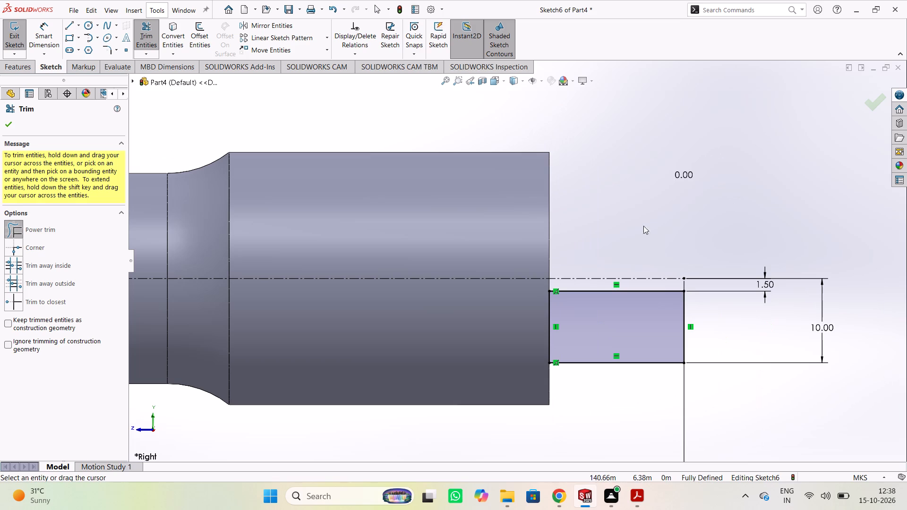
left_click(6, 124)
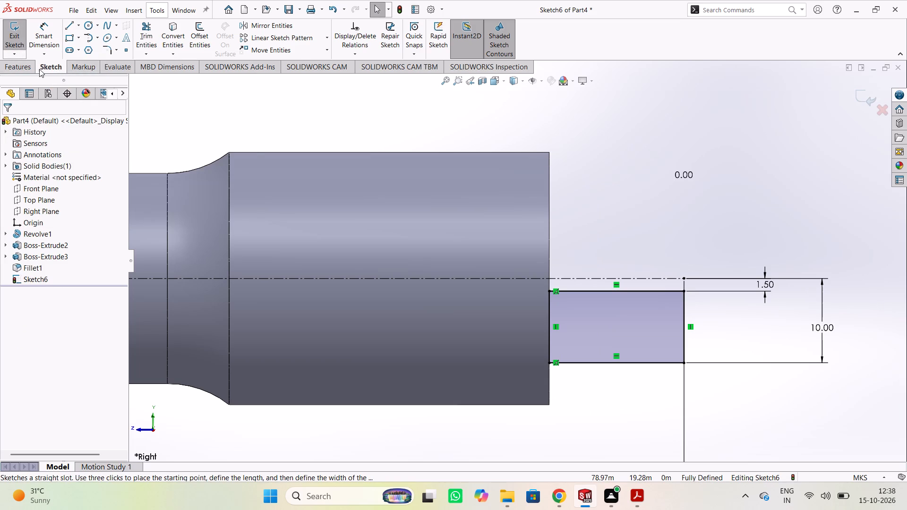
Extrude the trimmed rectangle as a boss with a Mid Plane end condition and 12 m depth, merging the result.
left_click(26, 69)
left_click(16, 39)
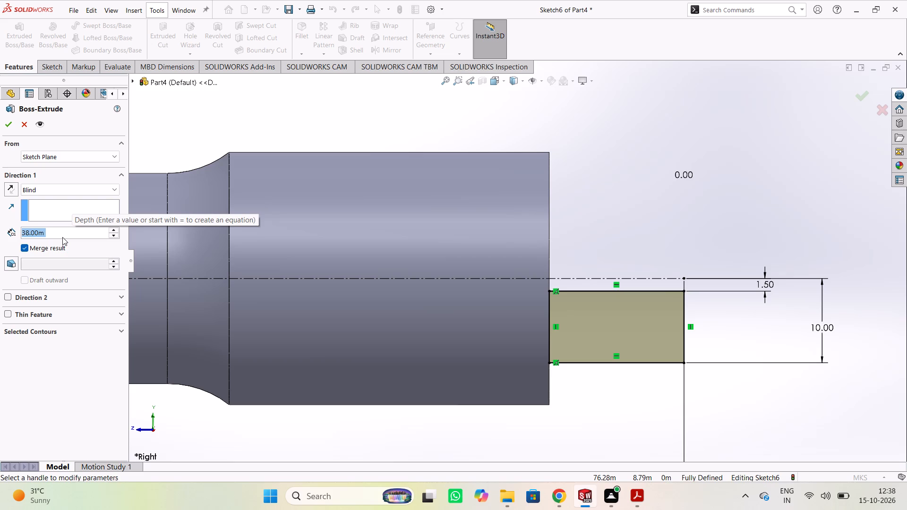
type("12")
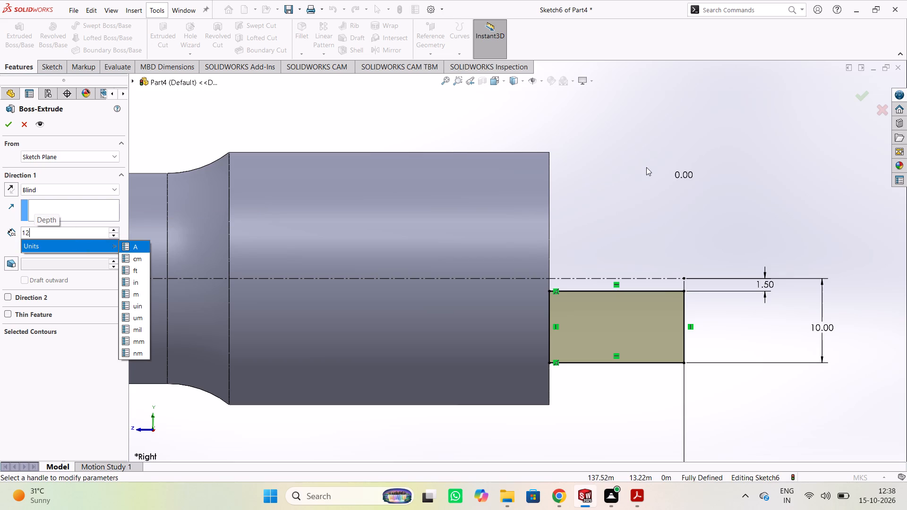
key("Return")
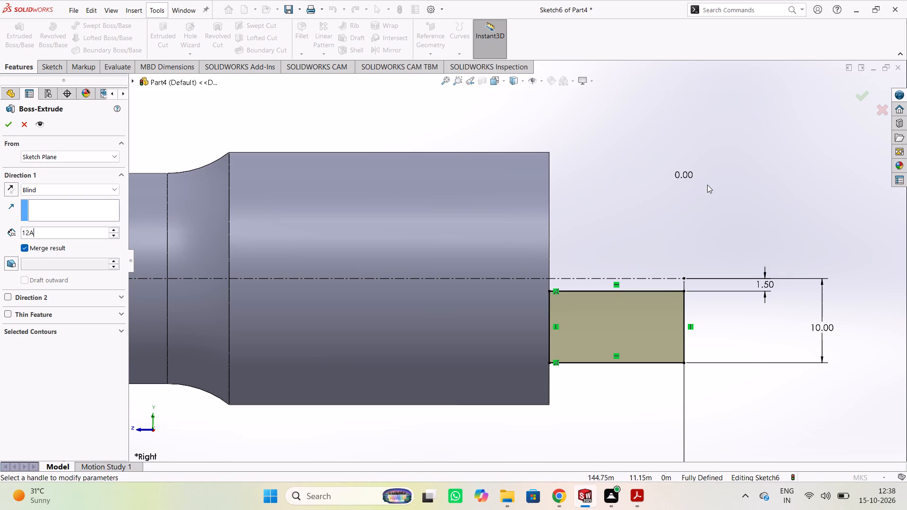
key("BackSpace")
key("Return")
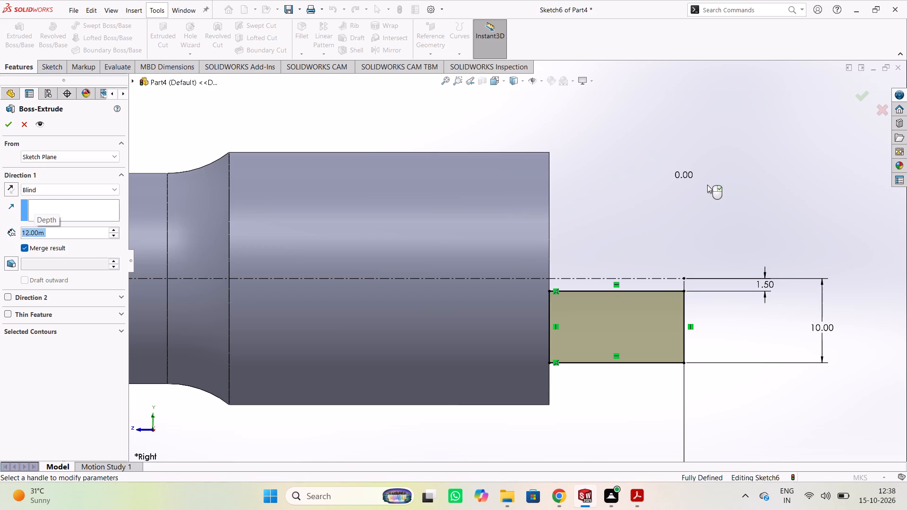
middle_click_drag(829, 194, 821, 211)
middle_click_drag(821, 211, 739, 239)
middle_click(739, 239)
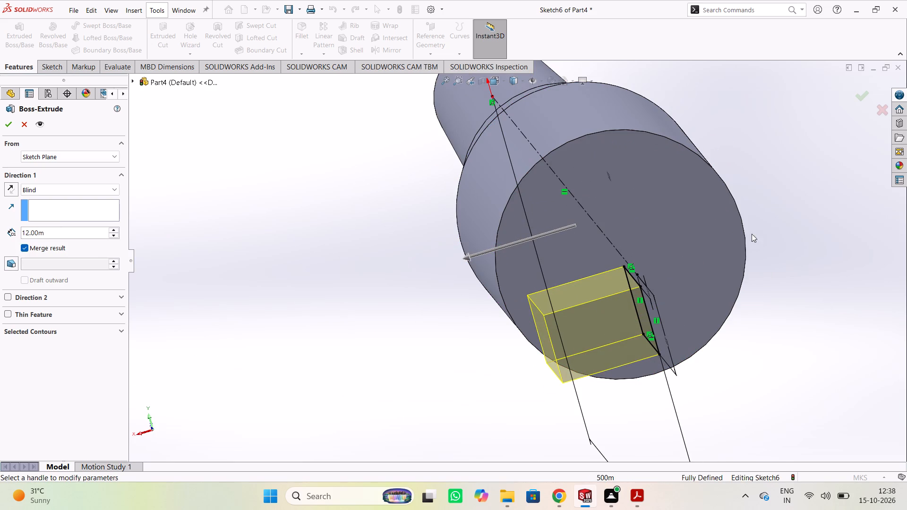
left_click(67, 186)
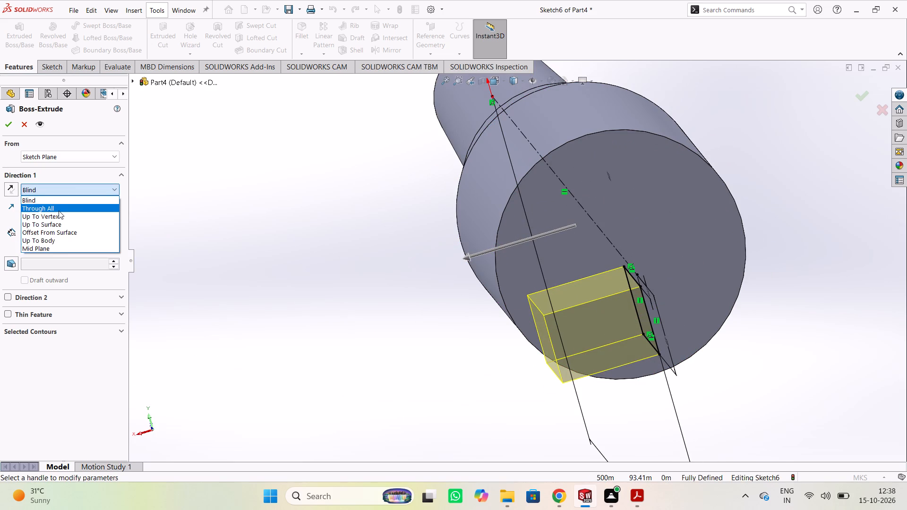
left_click(55, 250)
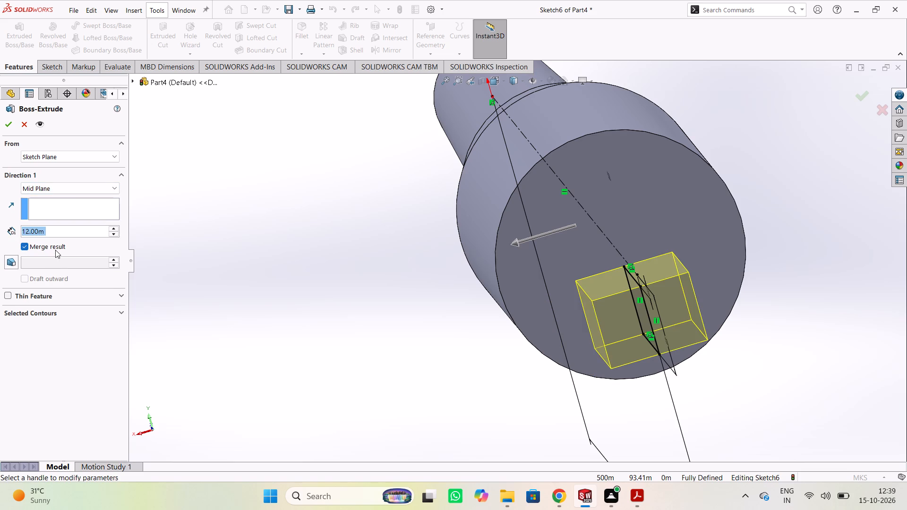
left_click(10, 126)
left_click(241, 181)
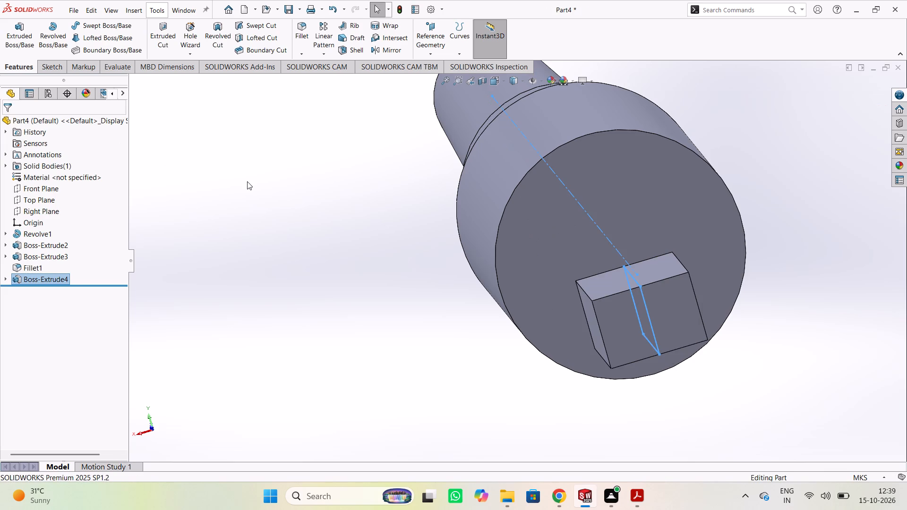
Examine the extruded block on the large cylinder's end face and the whole stepped part from angled views.
middle_click_drag(270, 215, 268, 206)
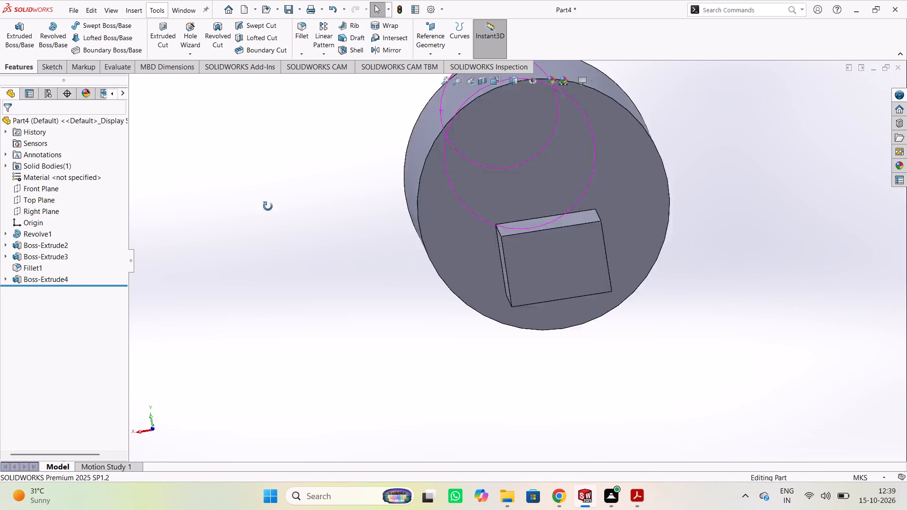
middle_click_drag(268, 206, 306, 189)
scroll(594, 193, "down", 1)
scroll(633, 198, "up", 1)
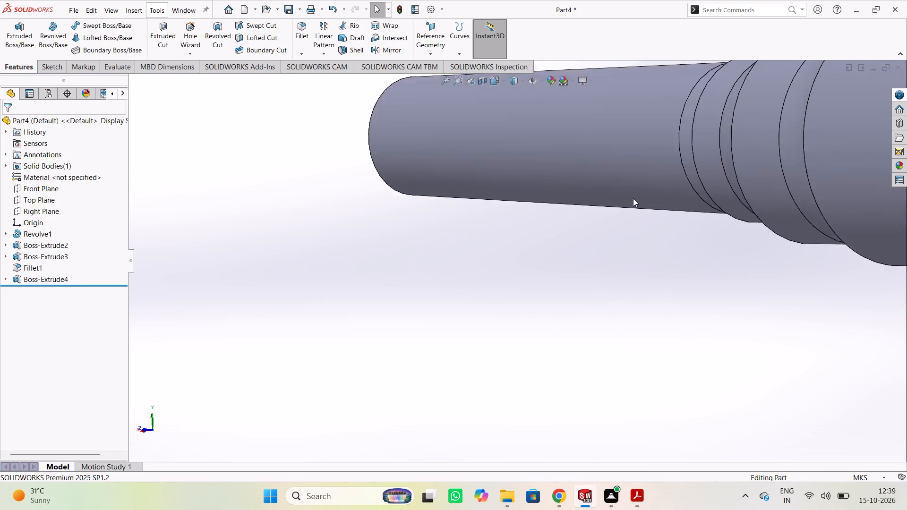
scroll(633, 198, "up", 3)
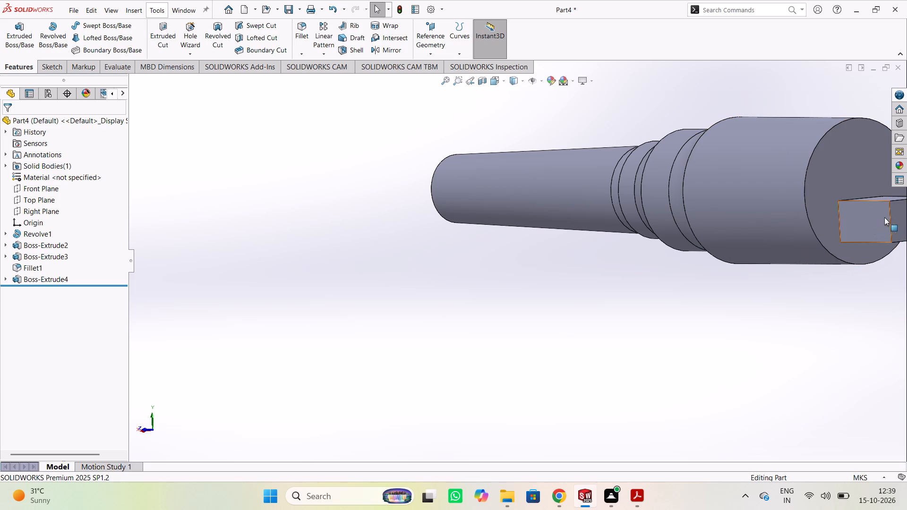
left_click(897, 218)
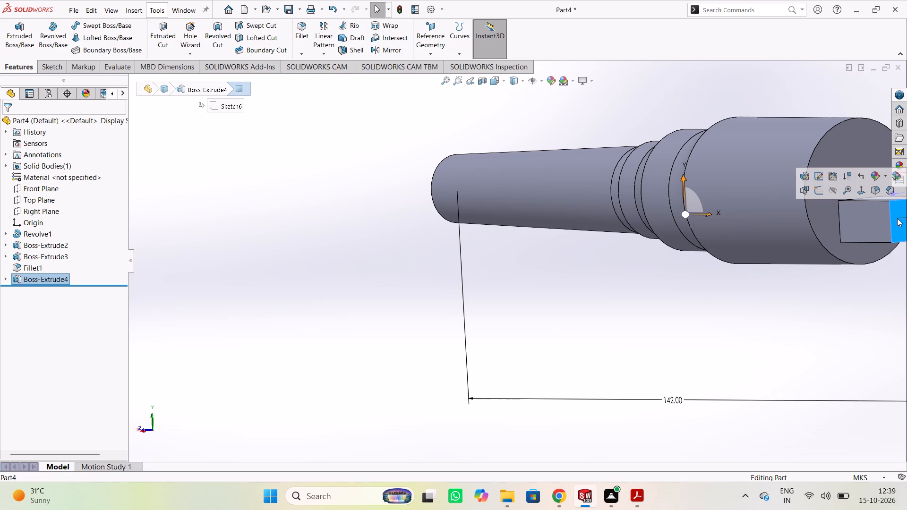
left_click(740, 326)
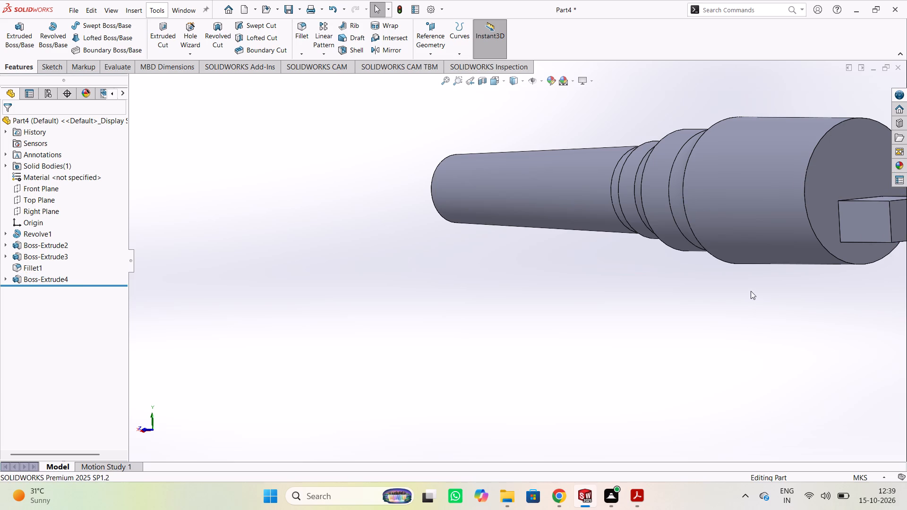
Start a sketch on the block's outer face and draw a center rectangle from the origin, about 11.9 m wide by 32.6 m high.
middle_click_drag(706, 327, 666, 334)
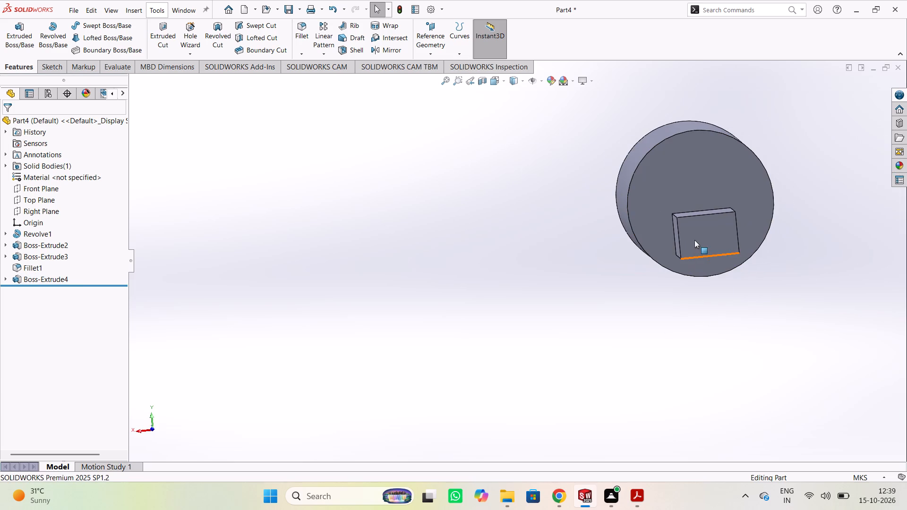
left_click(694, 240)
left_click(741, 214)
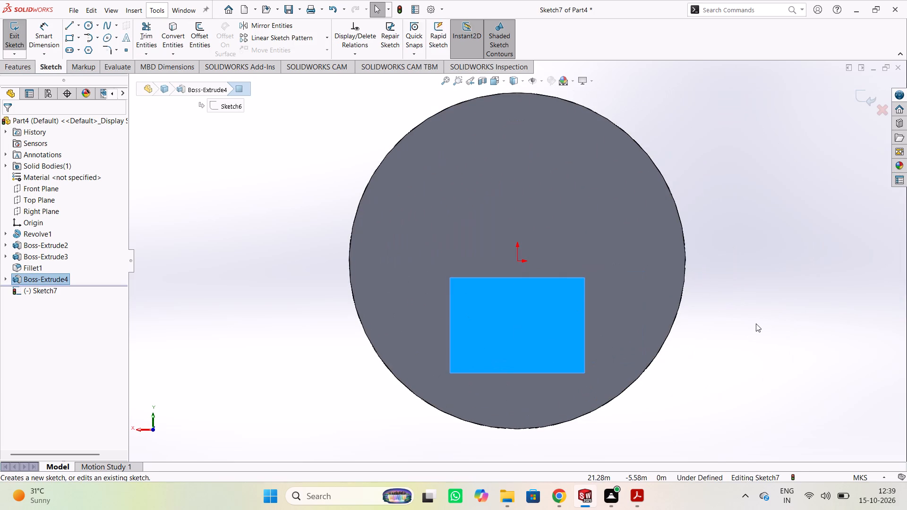
left_click(756, 323)
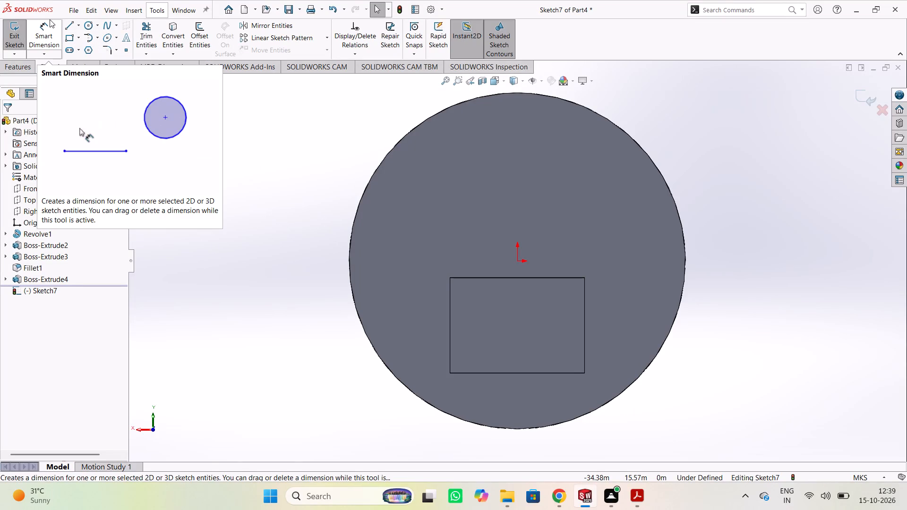
left_click(80, 42)
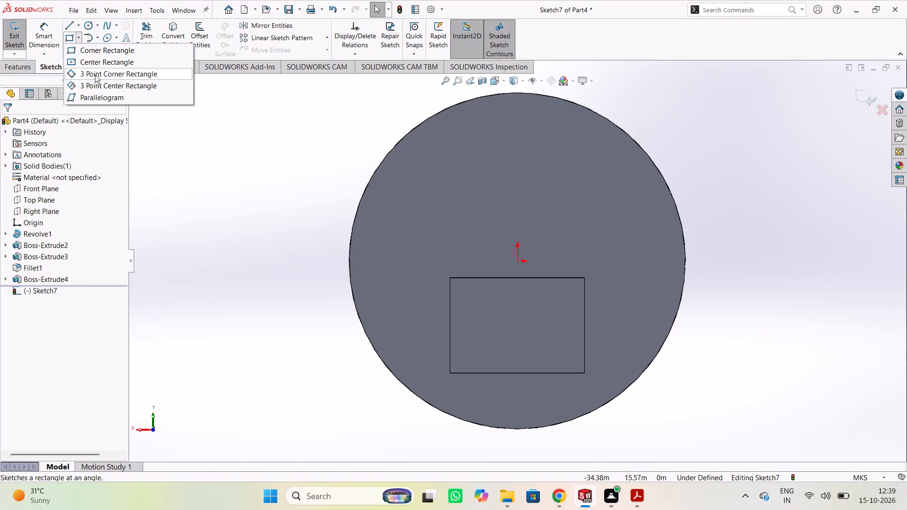
left_click(97, 65)
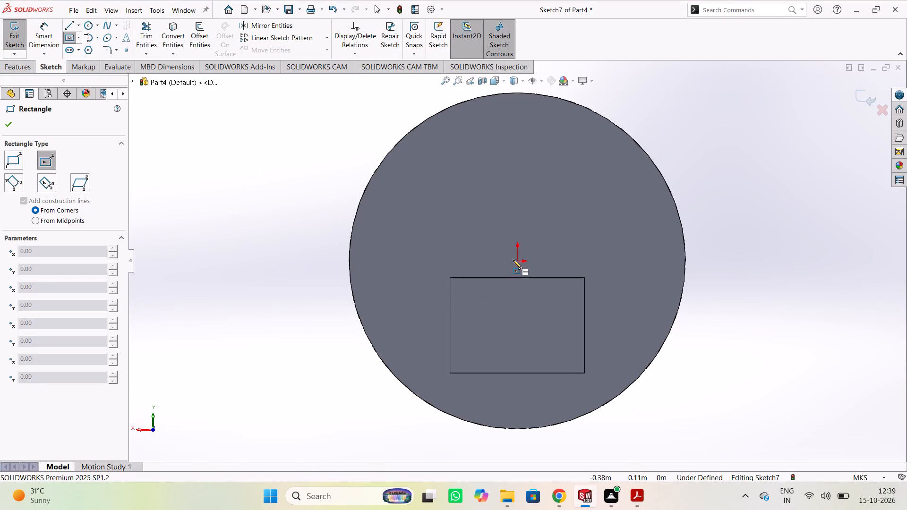
left_click(519, 261)
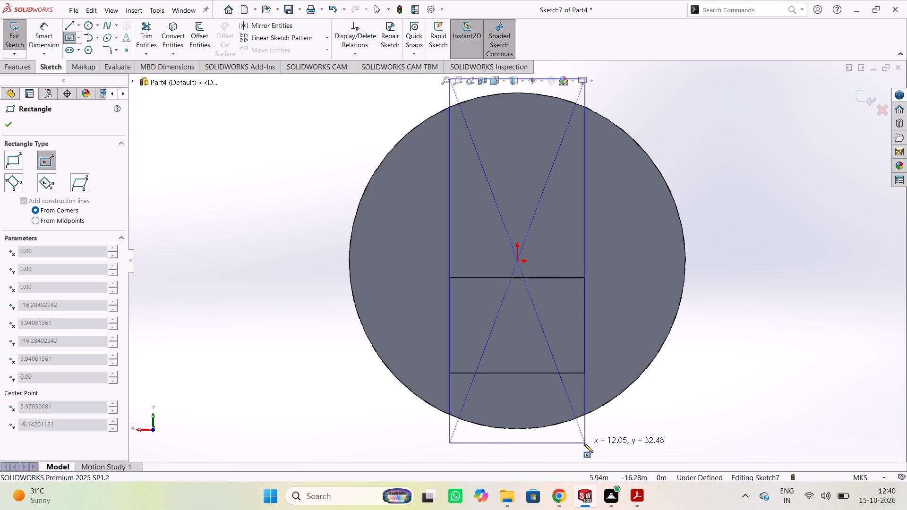
left_click(584, 443)
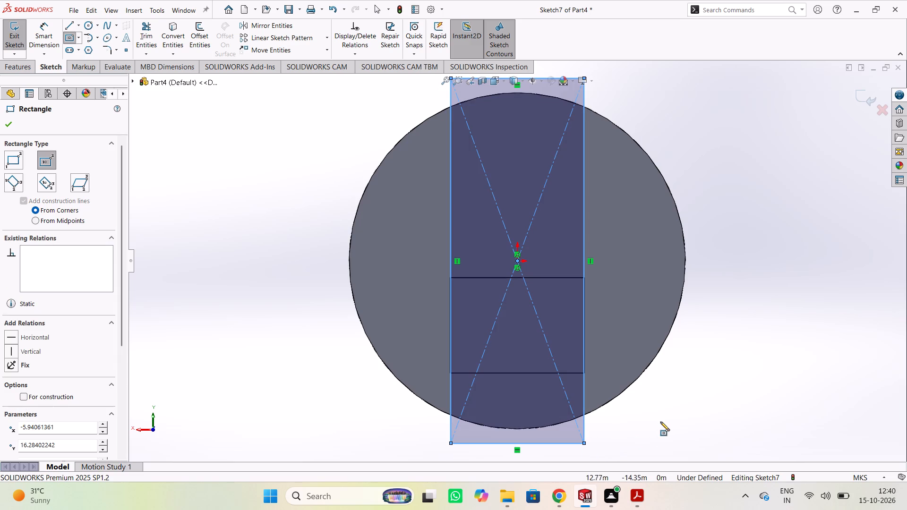
key("Escape")
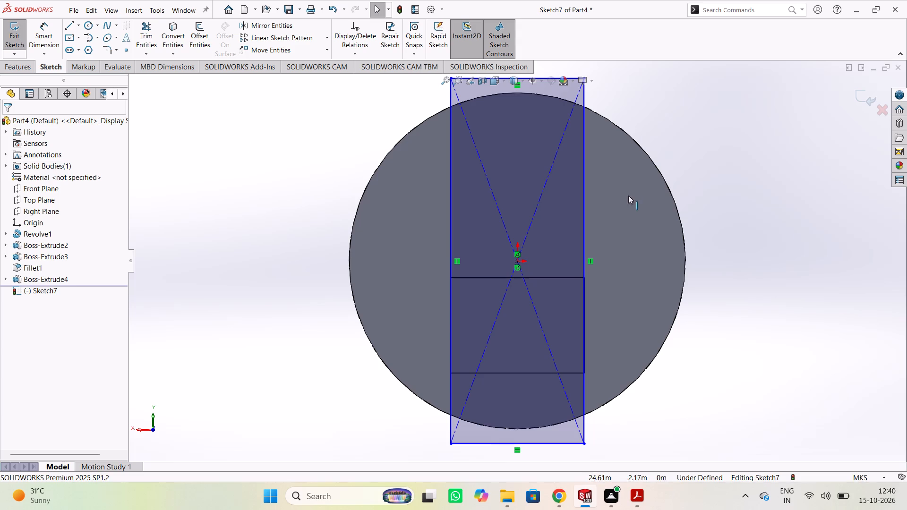
Sketch a horizontal line about 11.94 m long along the block's lower edge, spanning between the rectangle's vertical sides.
left_click(66, 25)
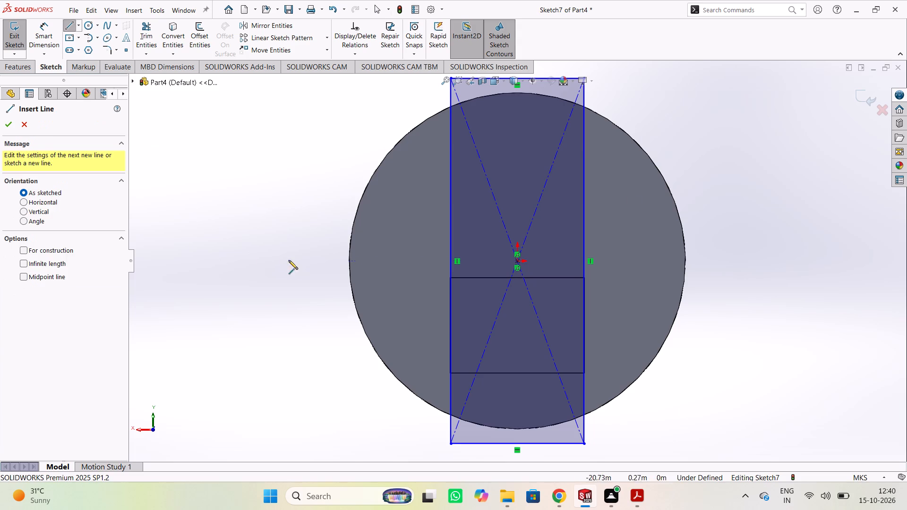
scroll(398, 334, "down", 2)
scroll(506, 377, "down", 2)
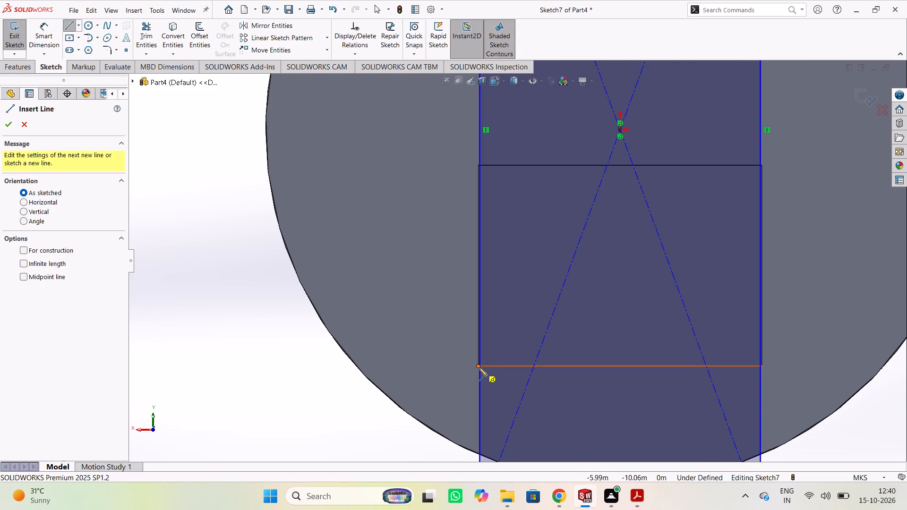
left_click(479, 366)
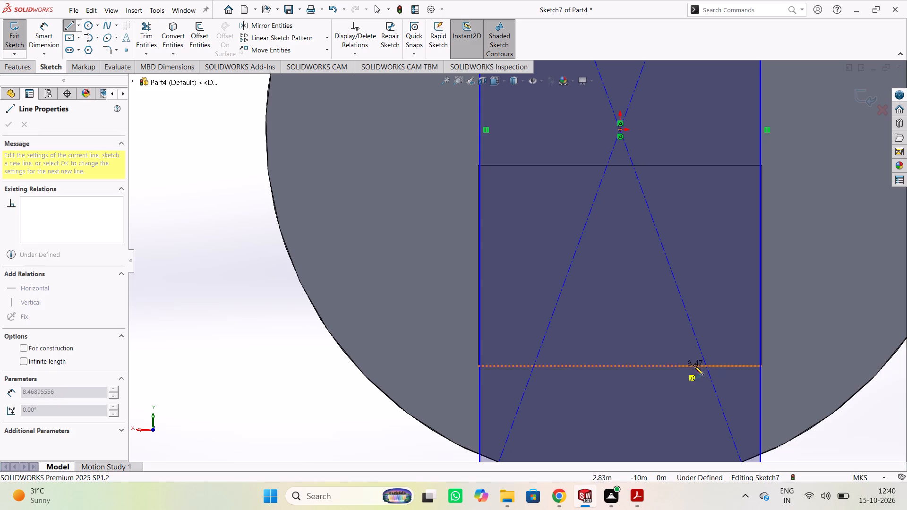
left_click(758, 366)
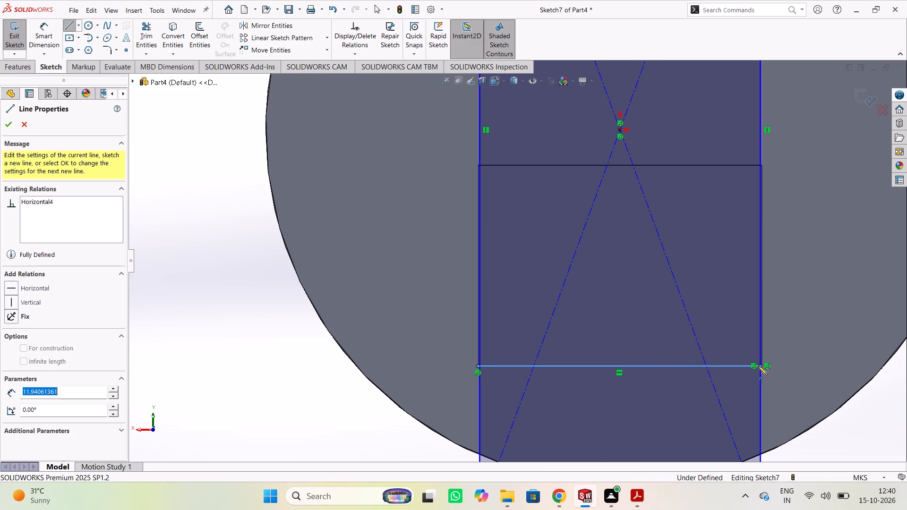
left_click(479, 364)
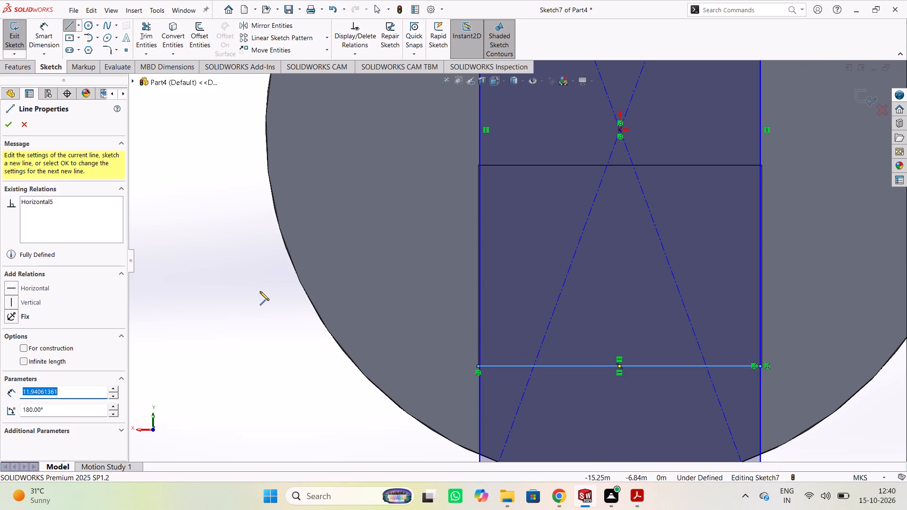
Trim away the part of the center rectangle that extends below the horizontal line along the block's lower edge, including the rectangle's bottom side.
key("Escape")
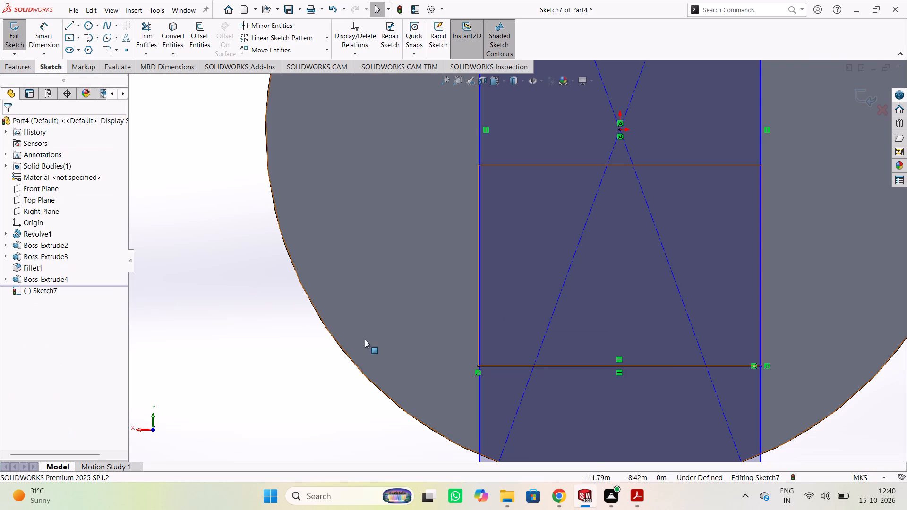
scroll(271, 403, "down", 2)
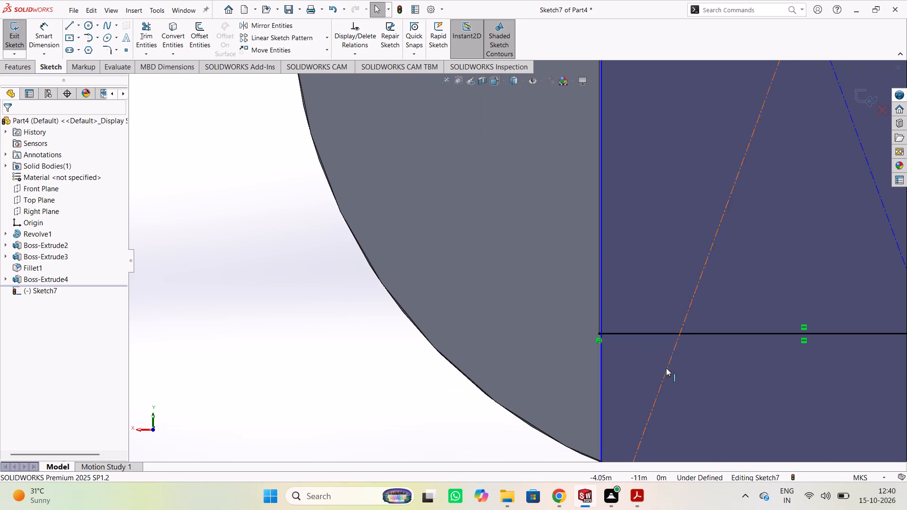
scroll(660, 368, "down", 3)
scroll(556, 315, "down", 4)
scroll(530, 284, "up", 1)
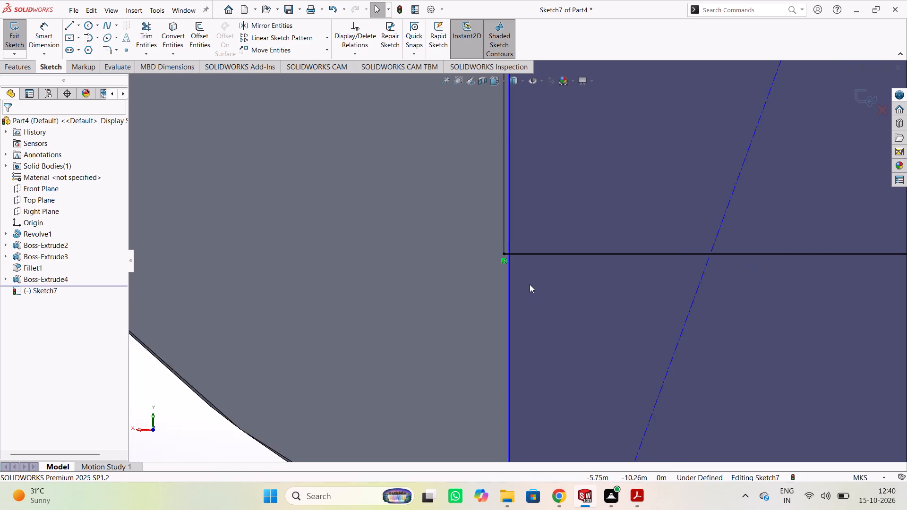
scroll(530, 284, "up", 8)
scroll(387, 302, "up", 3)
scroll(282, 199, "down", 1)
left_click(153, 33)
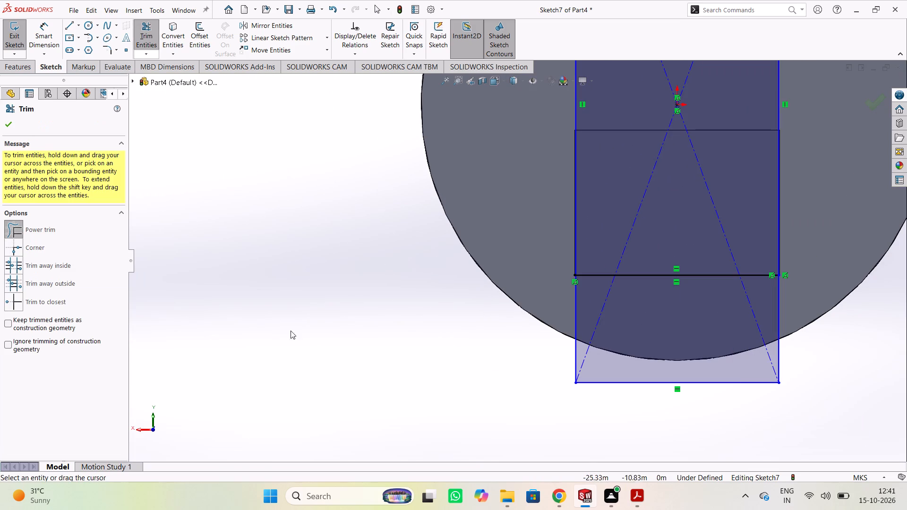
left_click_drag(492, 364, 778, 405)
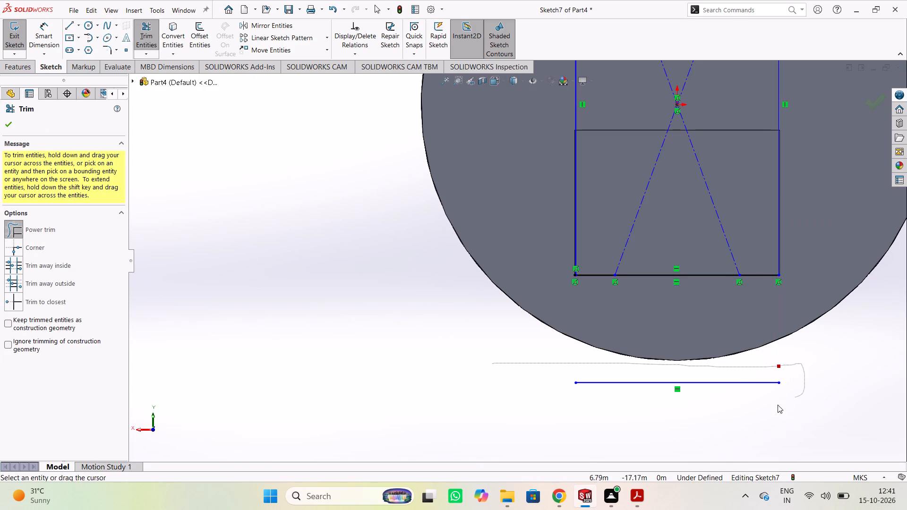
left_click_drag(778, 405, 502, 407)
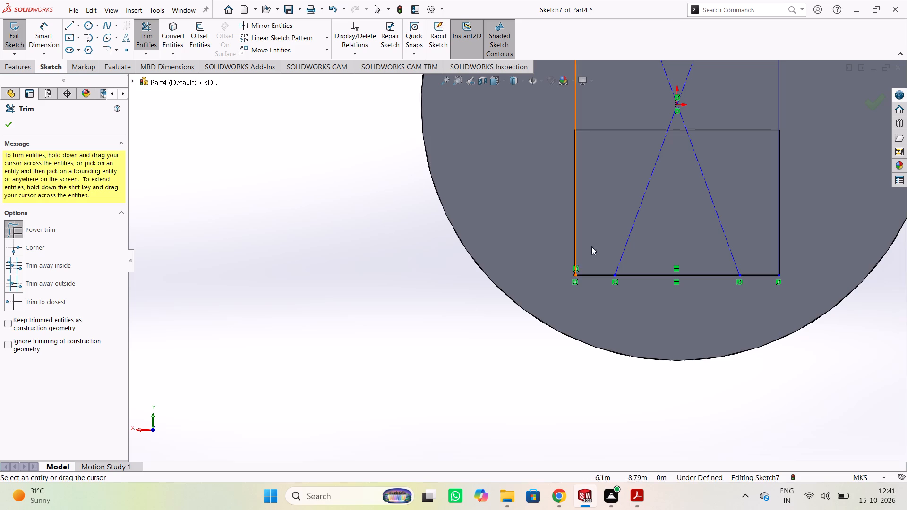
Examine how the trimmed rectangle sits against the block and the large end face from angled views, and finish trimming.
scroll(605, 236, "down", 5)
scroll(617, 238, "up", 7)
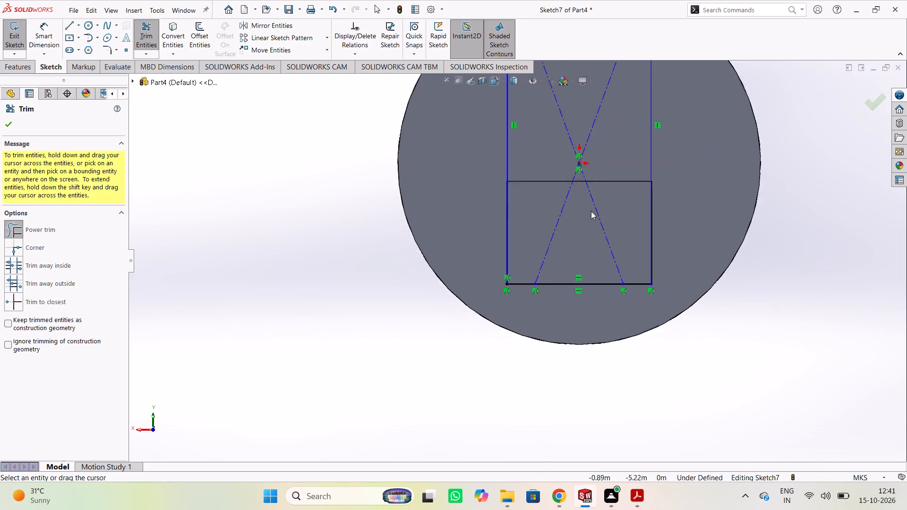
scroll(591, 211, "up", 1)
scroll(573, 135, "up", 1)
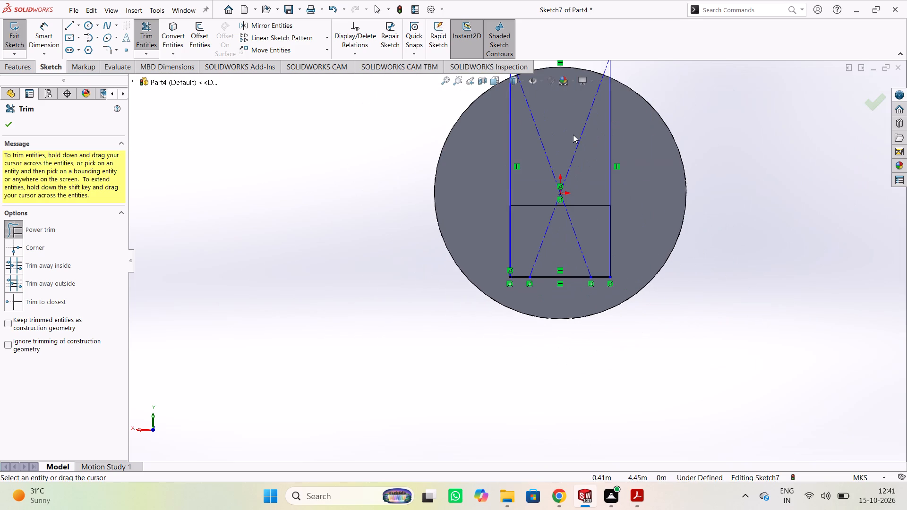
scroll(573, 135, "down", 1)
scroll(573, 133, "up", 2)
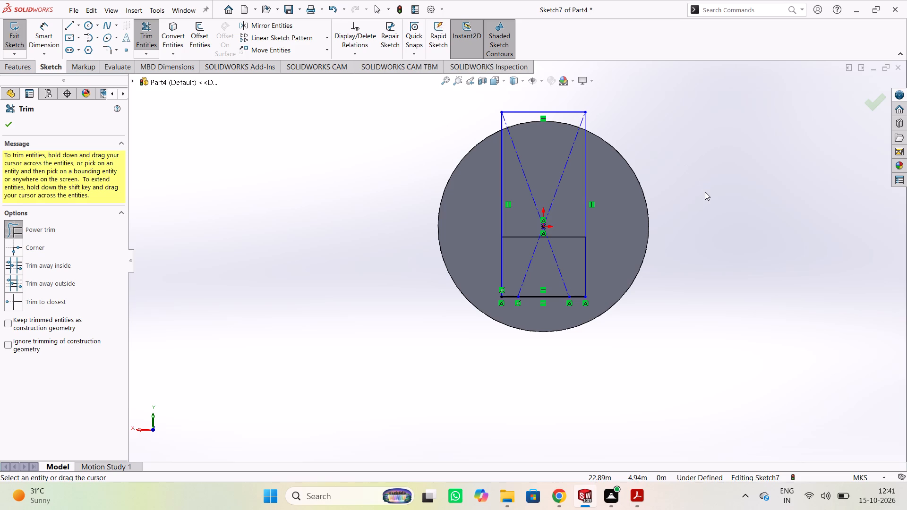
middle_click_drag(705, 192, 737, 198)
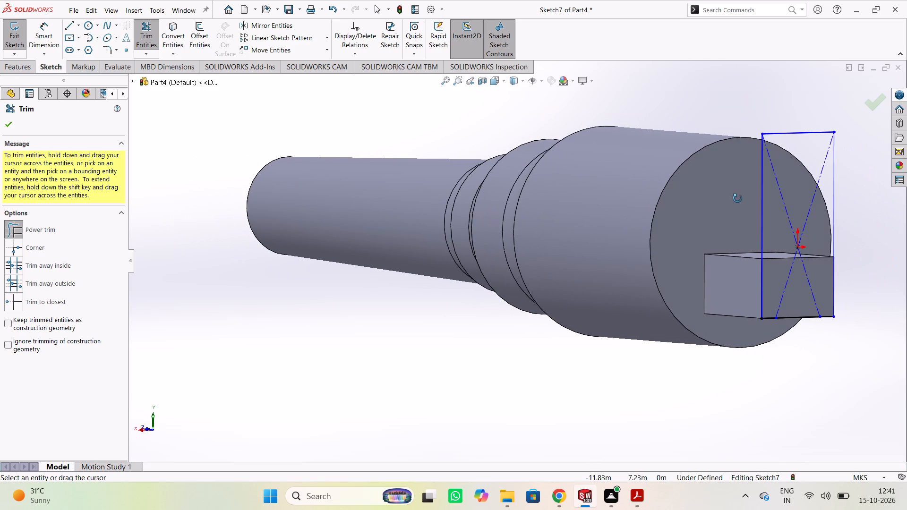
middle_click_drag(737, 198, 713, 200)
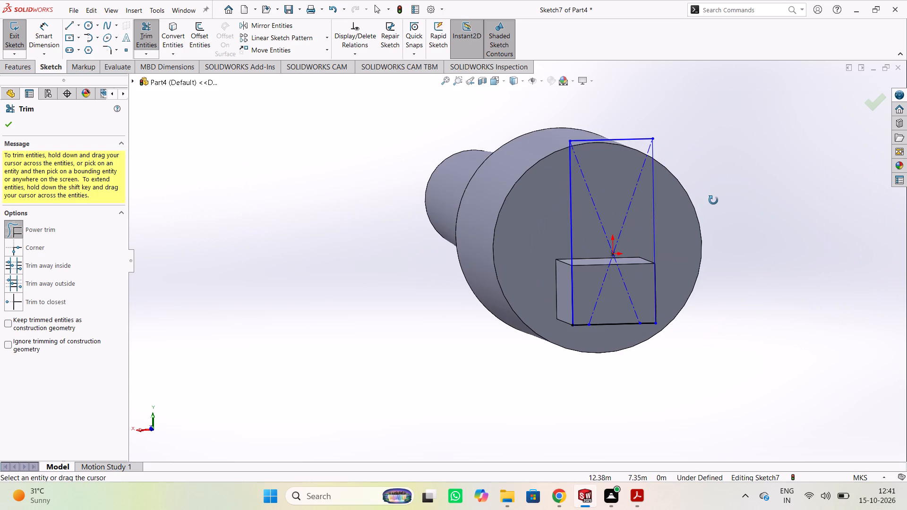
middle_click_drag(713, 200, 706, 199)
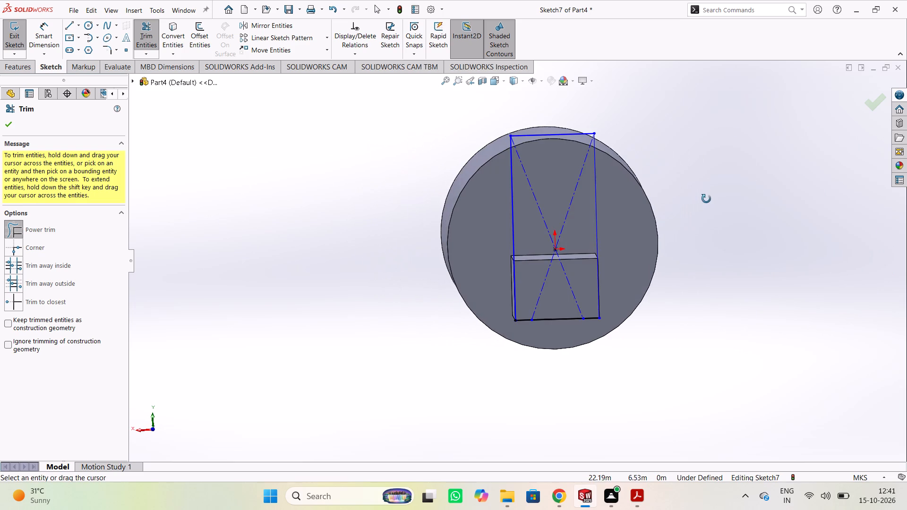
middle_click_drag(706, 199, 728, 199)
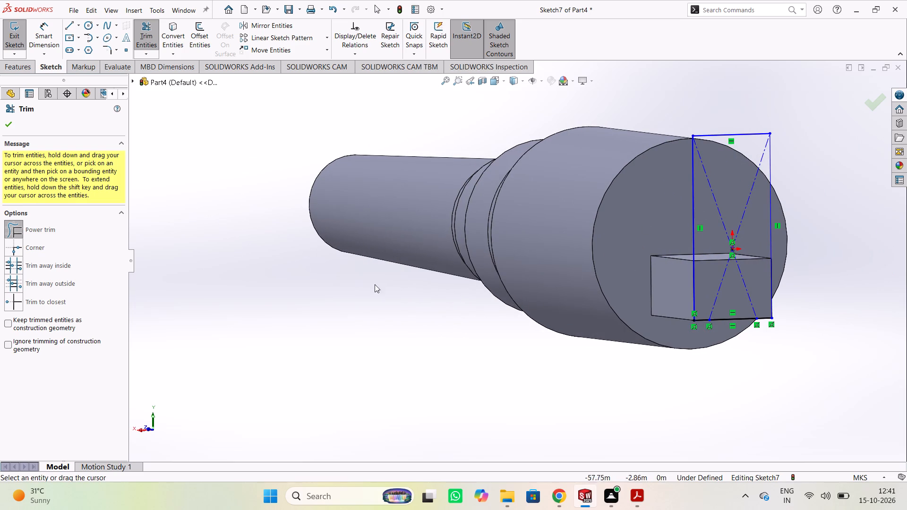
middle_click_drag(560, 337, 531, 327)
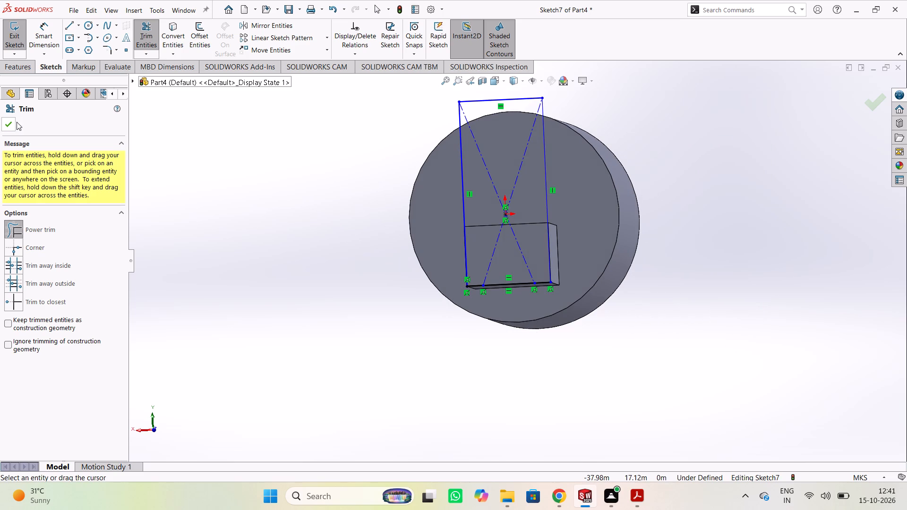
left_click(13, 123)
Dimension the height between the trimmed rectangle's bottom and top horizontal lines, keeping the proposed value.
left_click(41, 31)
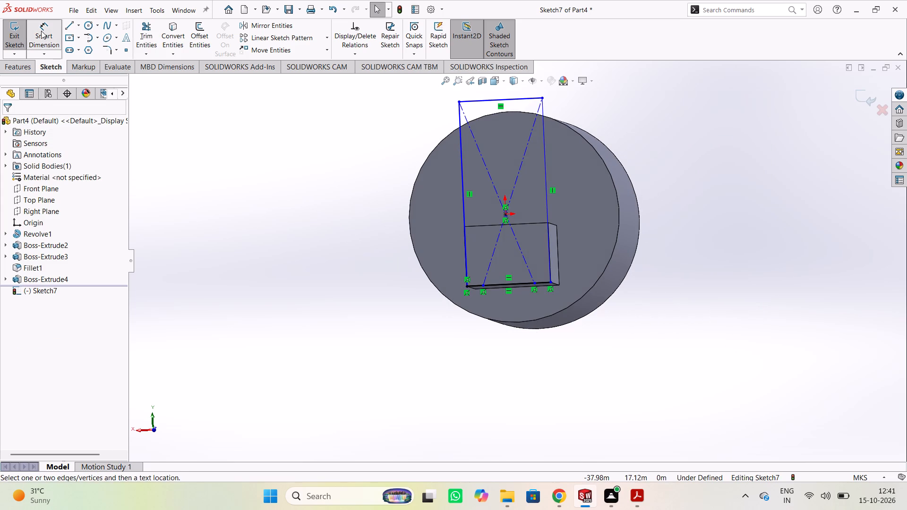
left_click(495, 284)
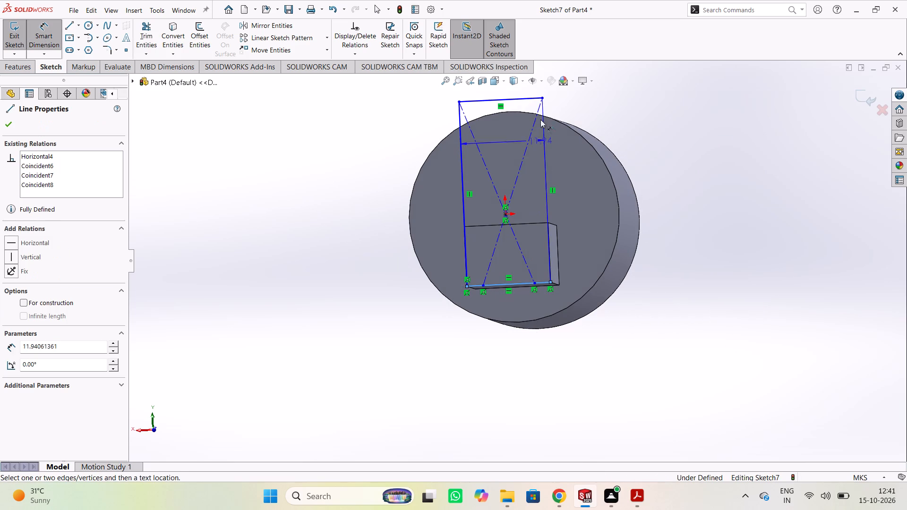
left_click(529, 100)
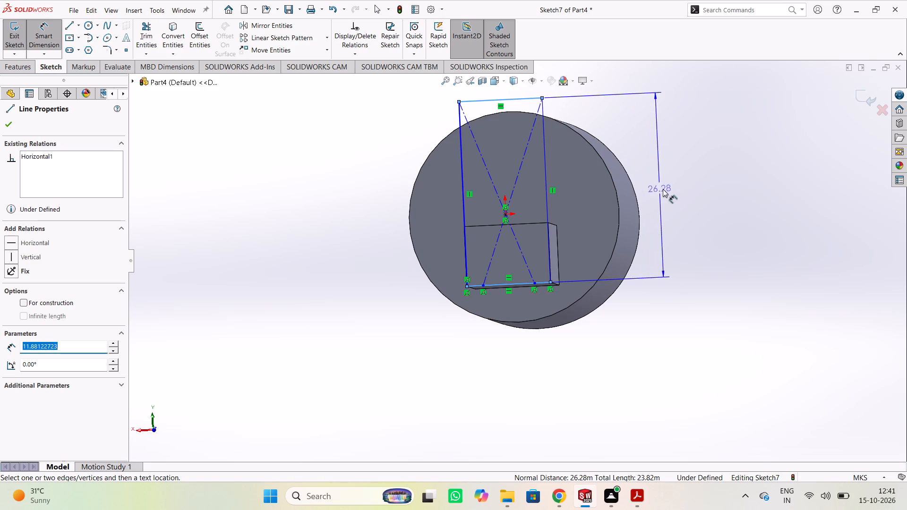
left_click(716, 189)
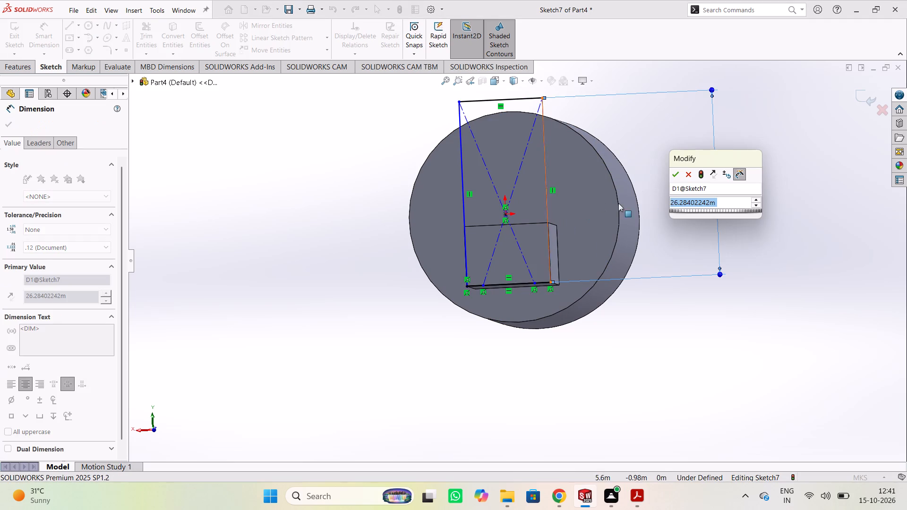
left_click(680, 177)
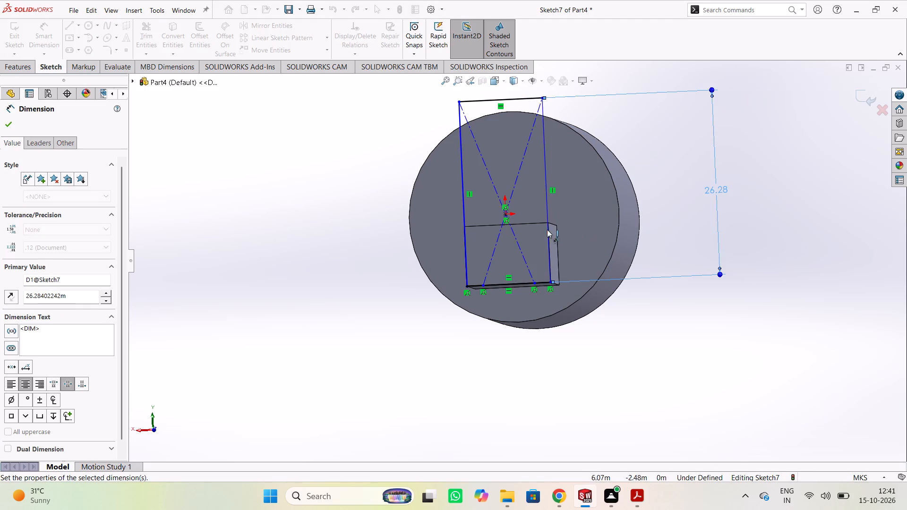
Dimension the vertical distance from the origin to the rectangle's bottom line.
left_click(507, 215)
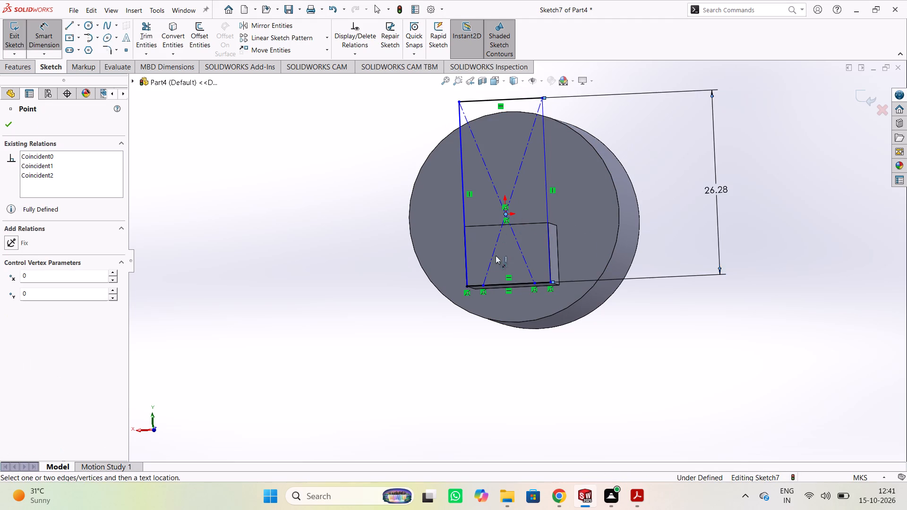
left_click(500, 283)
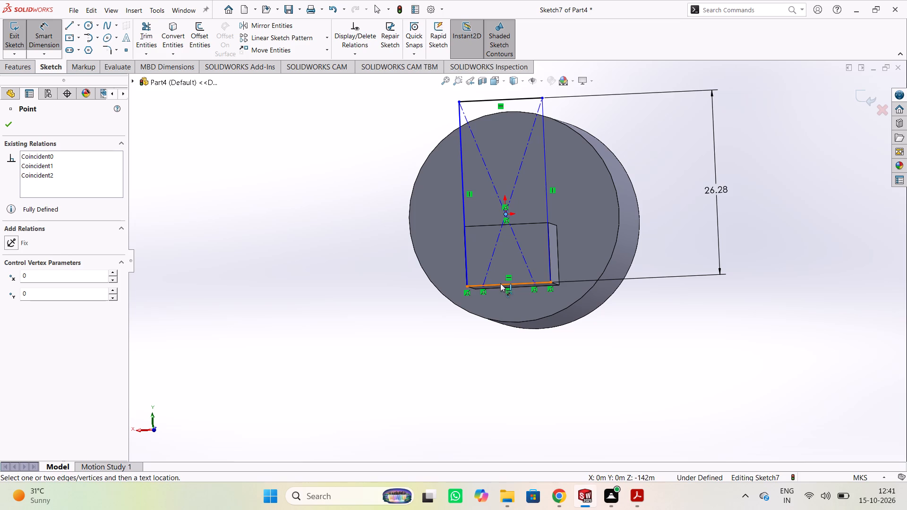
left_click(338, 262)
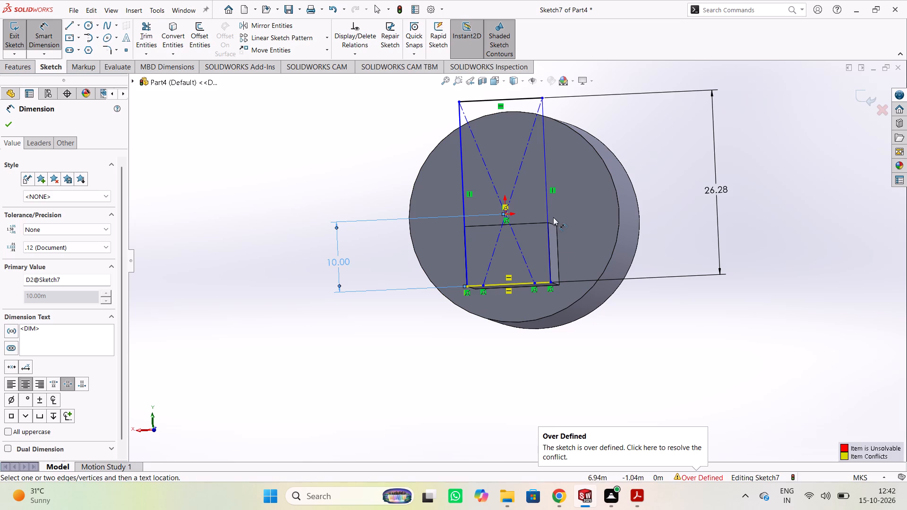
Dimension the rectangle's width from its top line, placing the dimension below the large circular face.
left_click(519, 96)
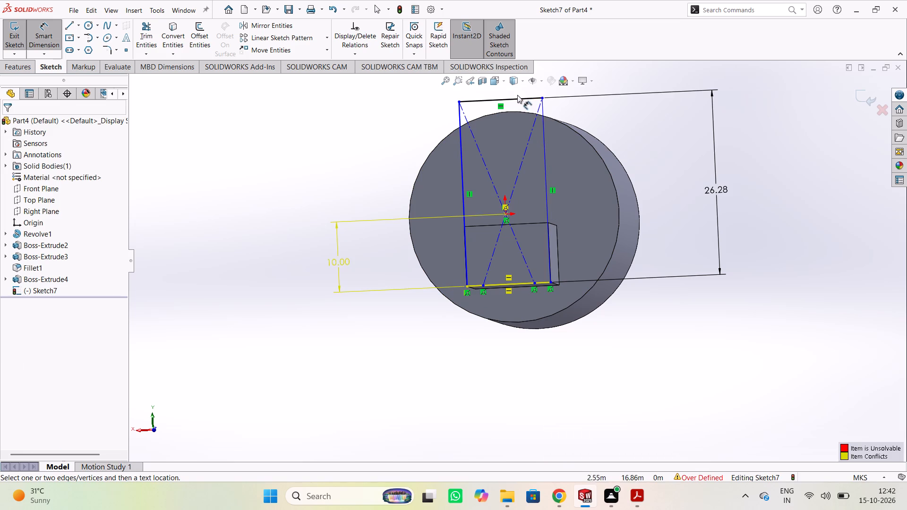
left_click(513, 100)
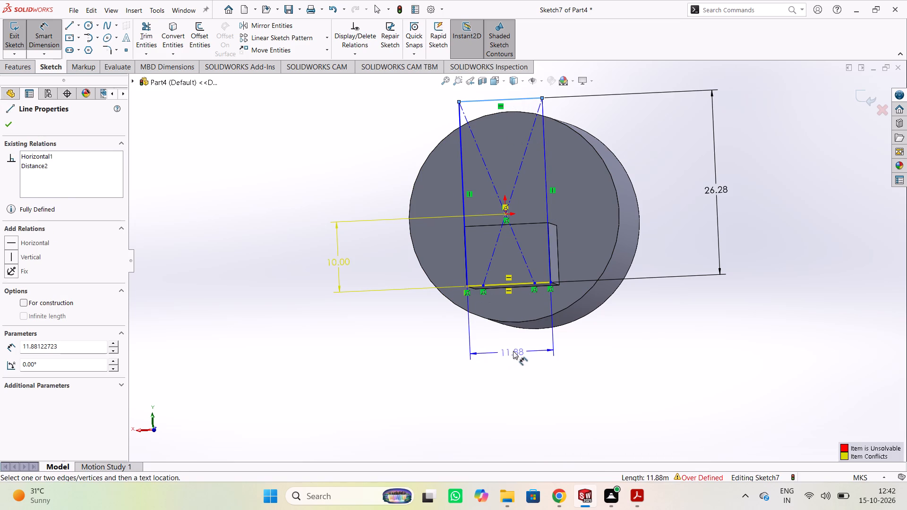
left_click(513, 350)
left_click(511, 394)
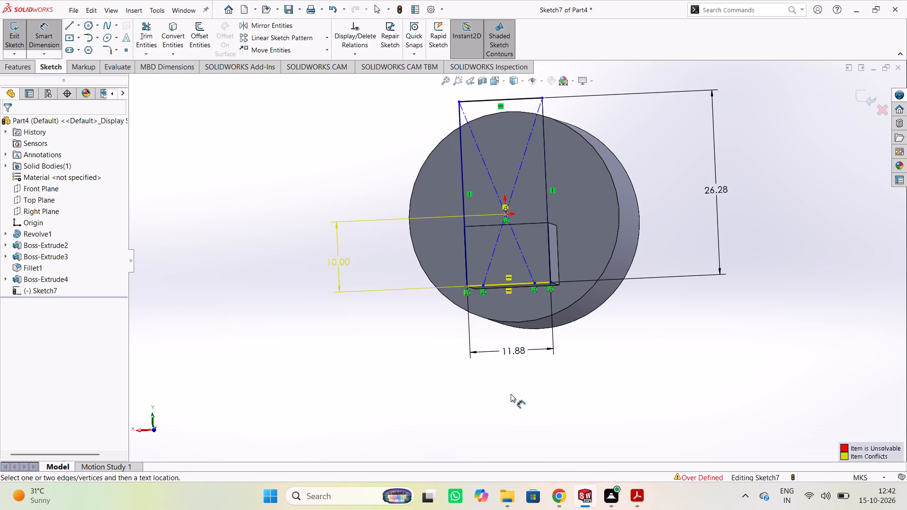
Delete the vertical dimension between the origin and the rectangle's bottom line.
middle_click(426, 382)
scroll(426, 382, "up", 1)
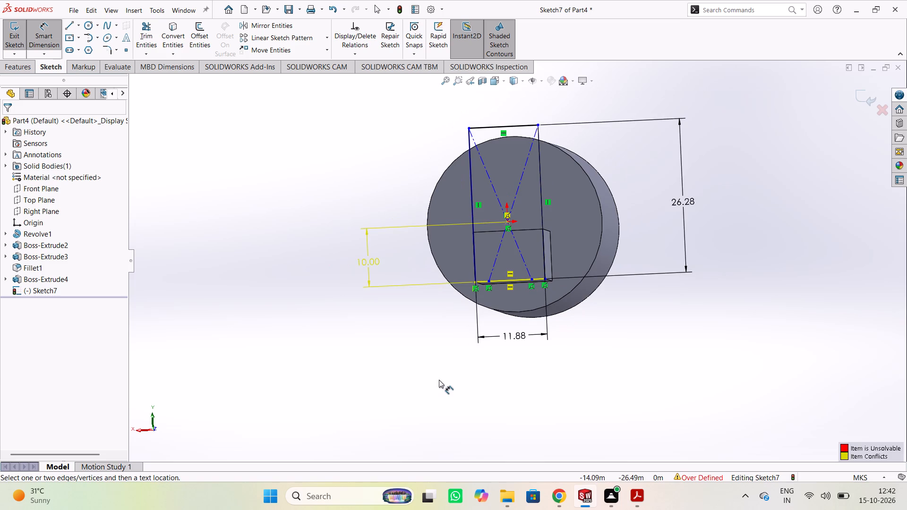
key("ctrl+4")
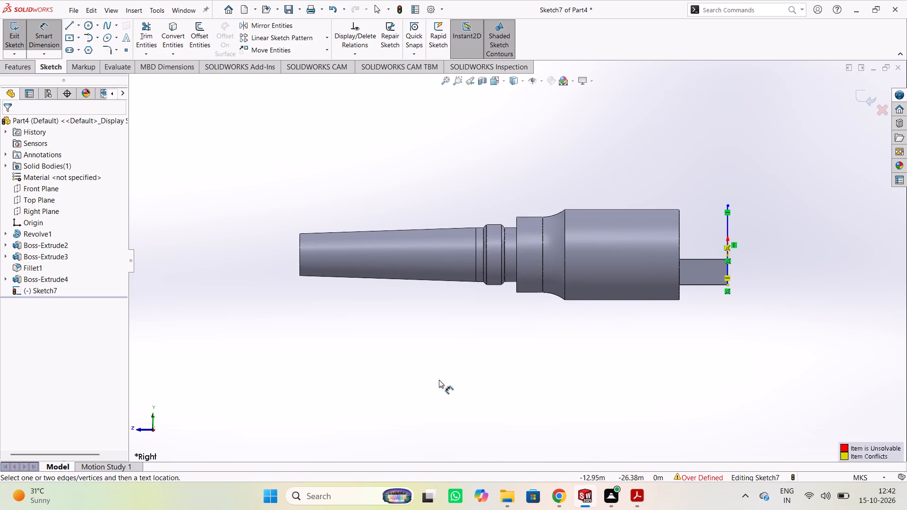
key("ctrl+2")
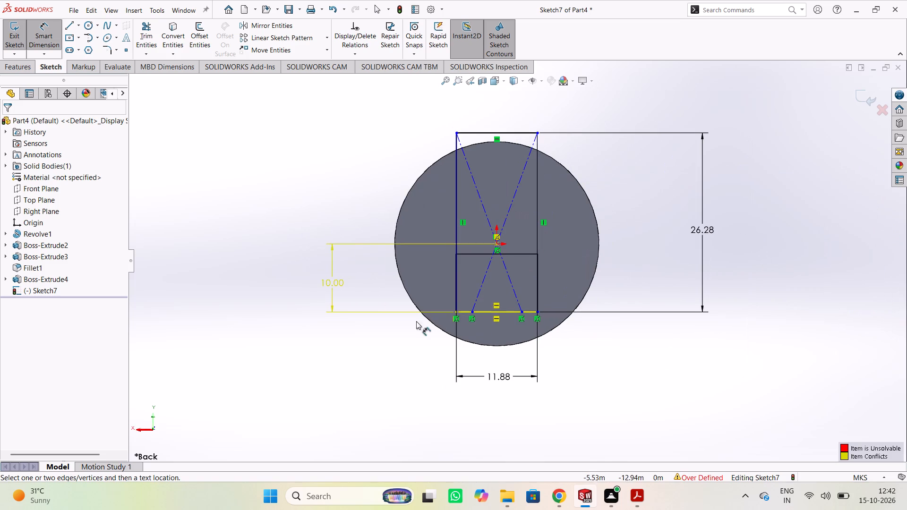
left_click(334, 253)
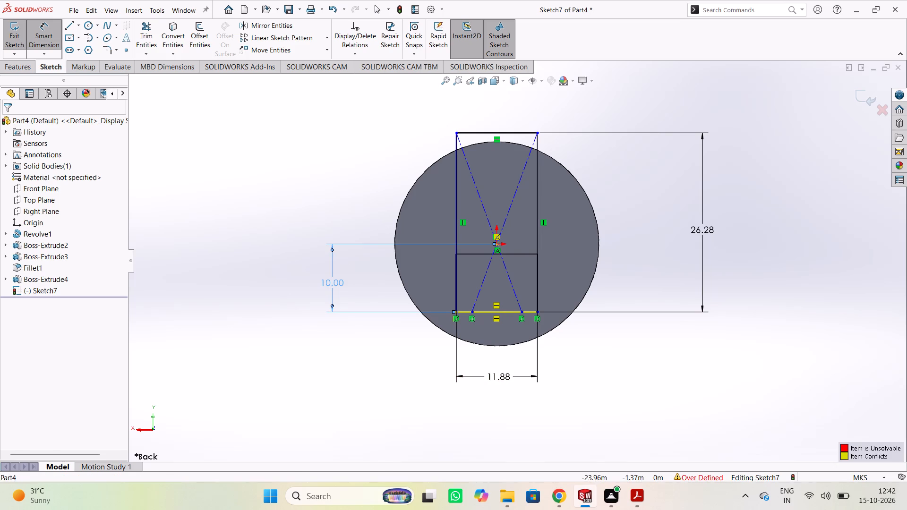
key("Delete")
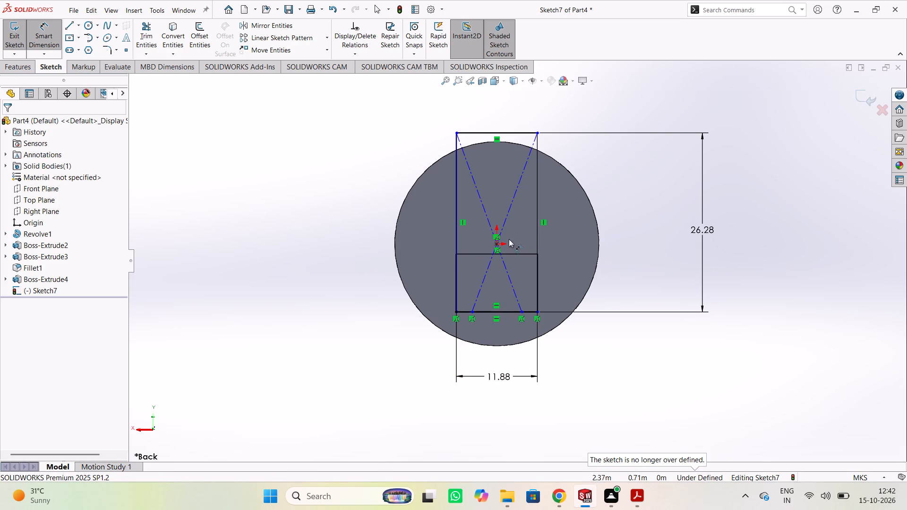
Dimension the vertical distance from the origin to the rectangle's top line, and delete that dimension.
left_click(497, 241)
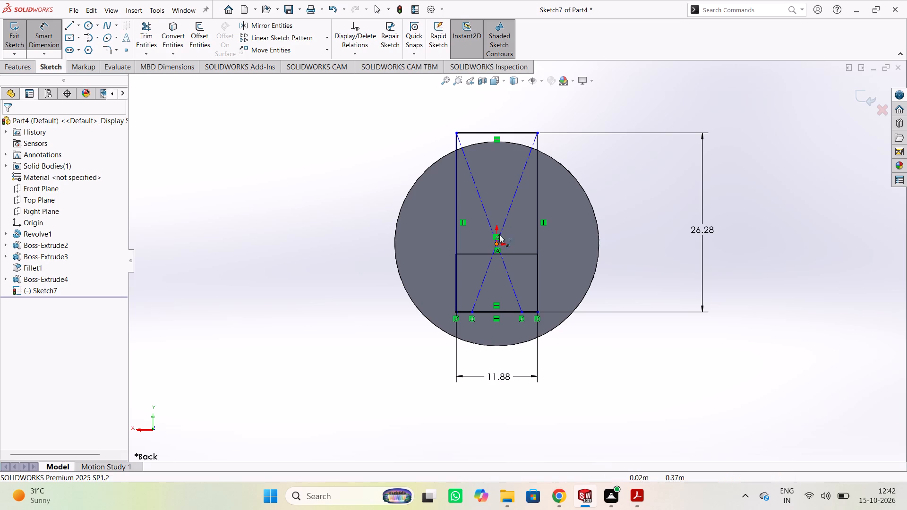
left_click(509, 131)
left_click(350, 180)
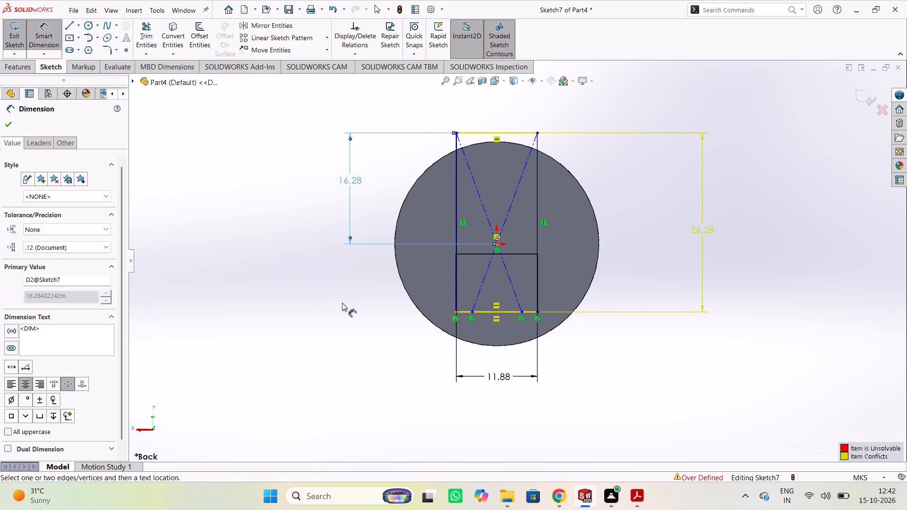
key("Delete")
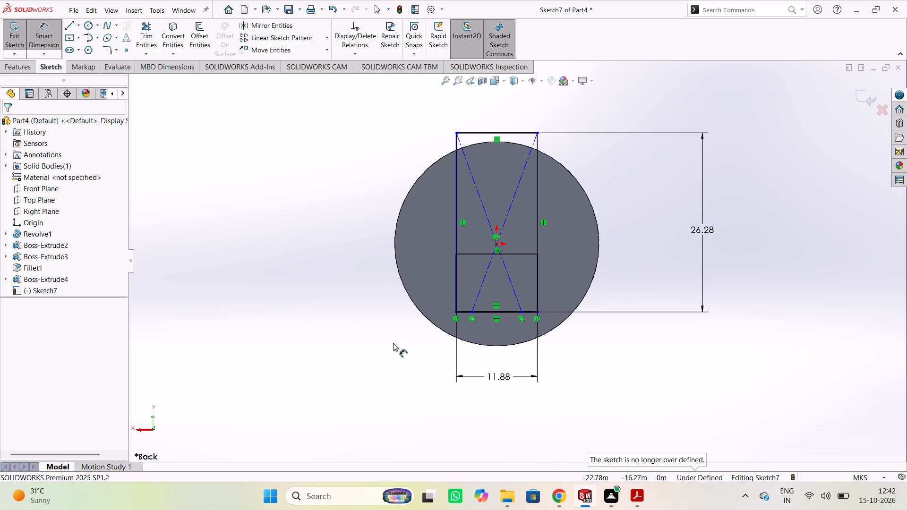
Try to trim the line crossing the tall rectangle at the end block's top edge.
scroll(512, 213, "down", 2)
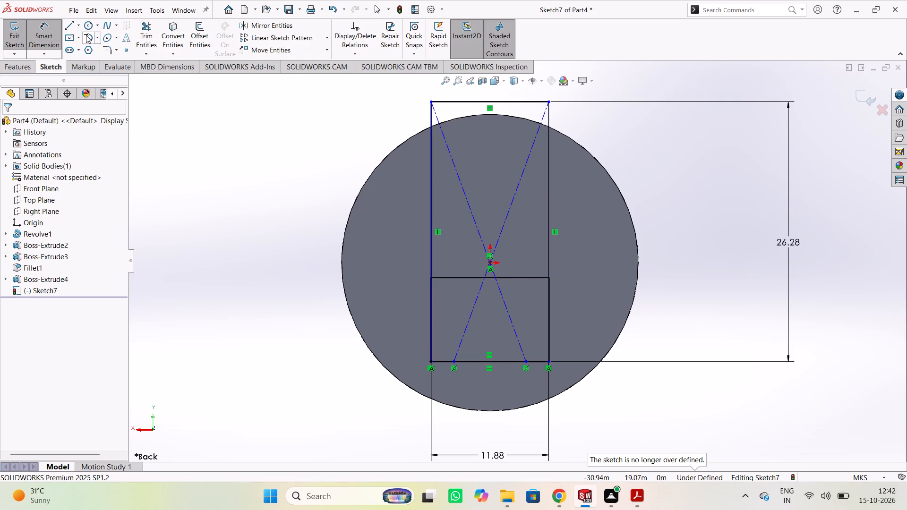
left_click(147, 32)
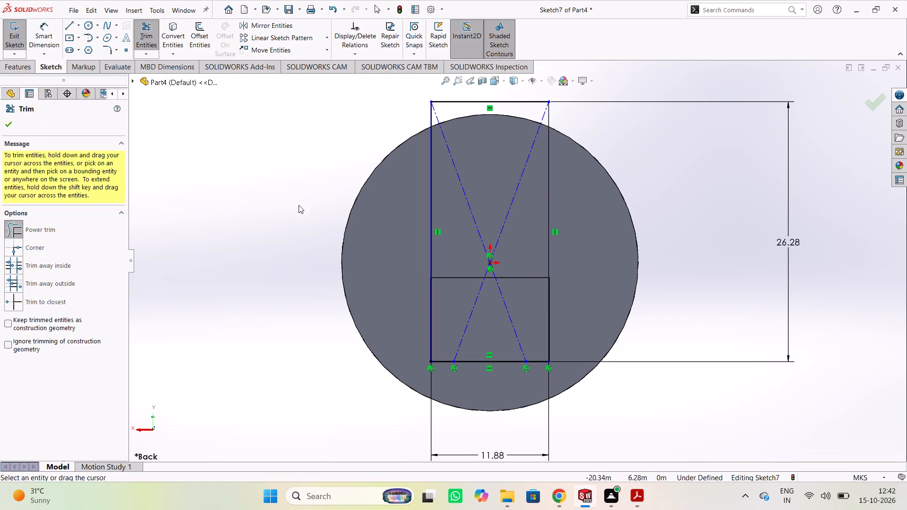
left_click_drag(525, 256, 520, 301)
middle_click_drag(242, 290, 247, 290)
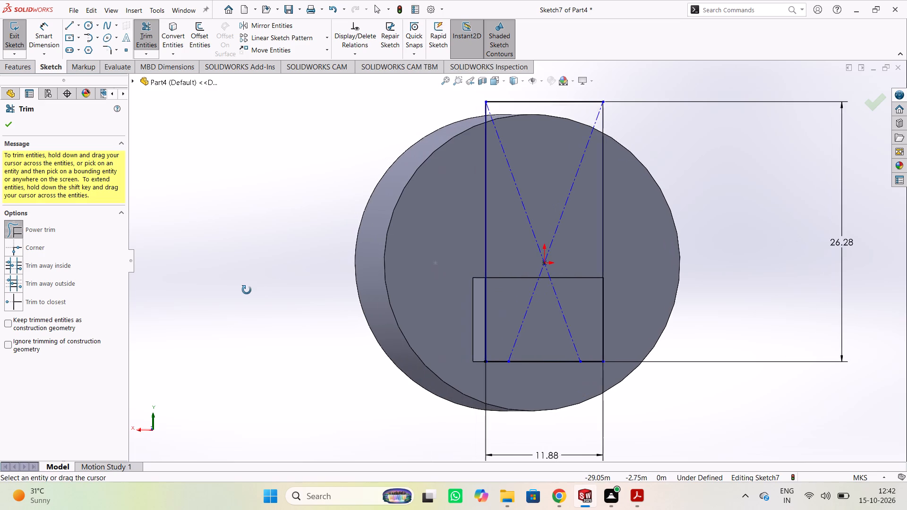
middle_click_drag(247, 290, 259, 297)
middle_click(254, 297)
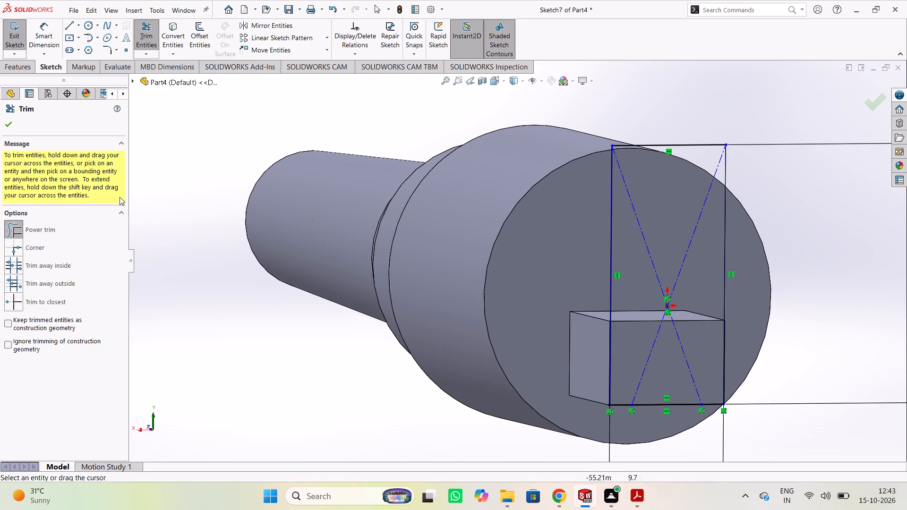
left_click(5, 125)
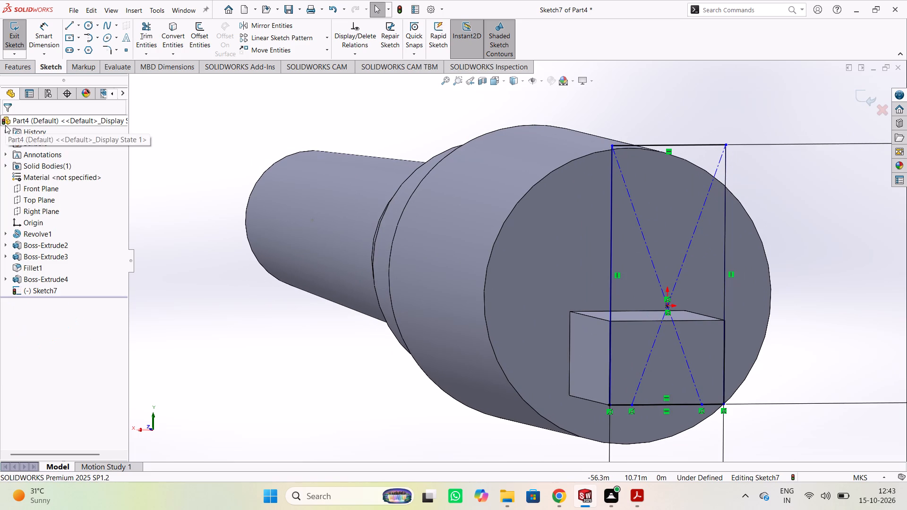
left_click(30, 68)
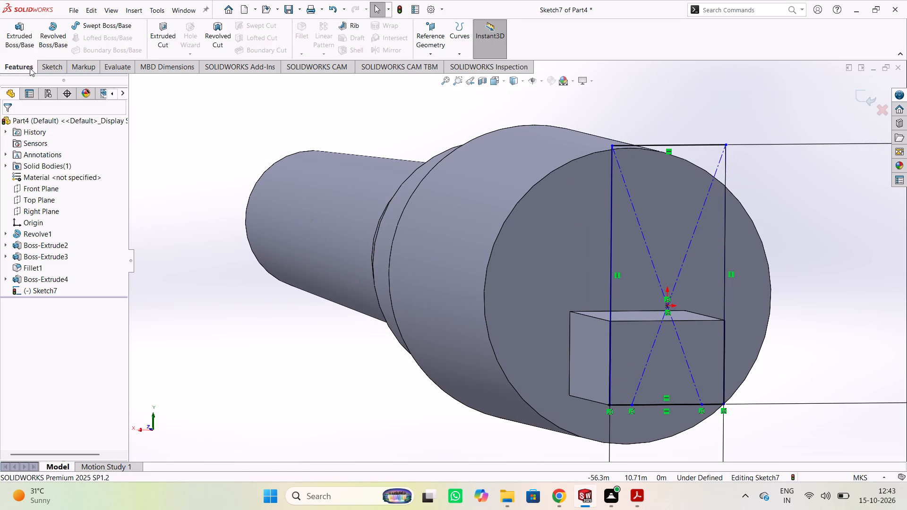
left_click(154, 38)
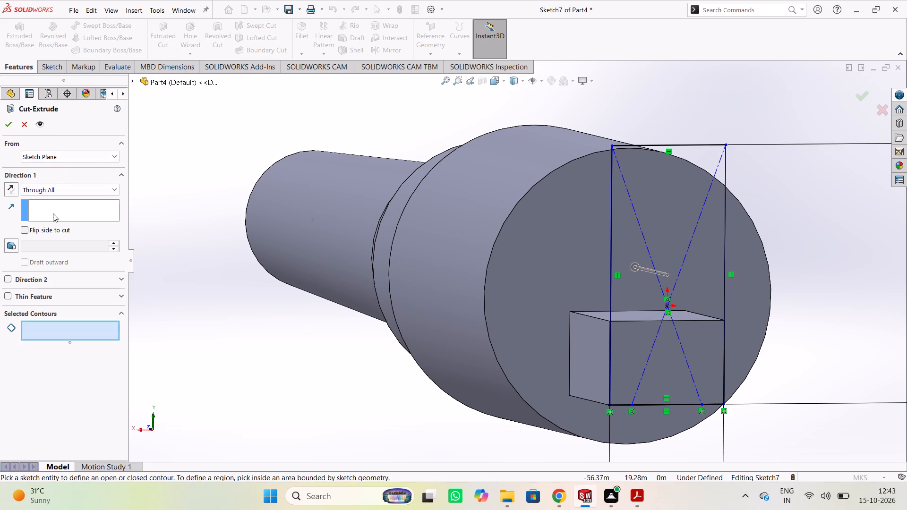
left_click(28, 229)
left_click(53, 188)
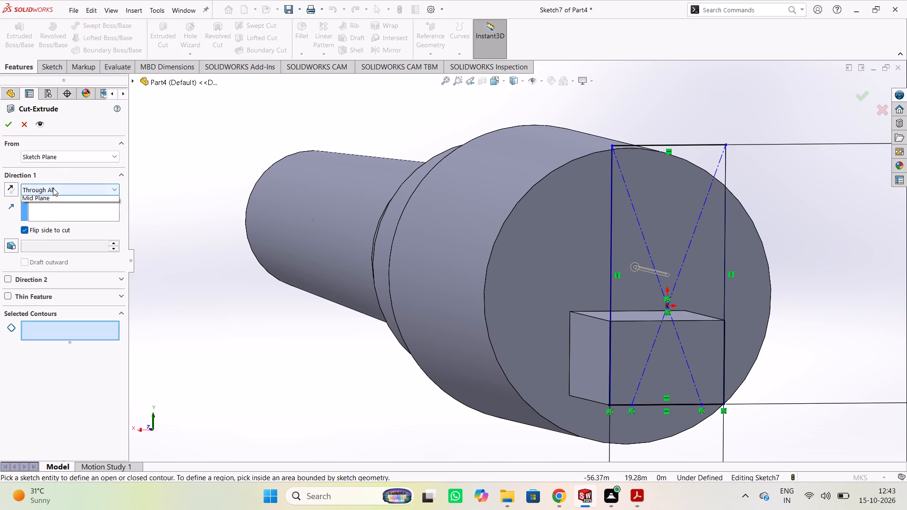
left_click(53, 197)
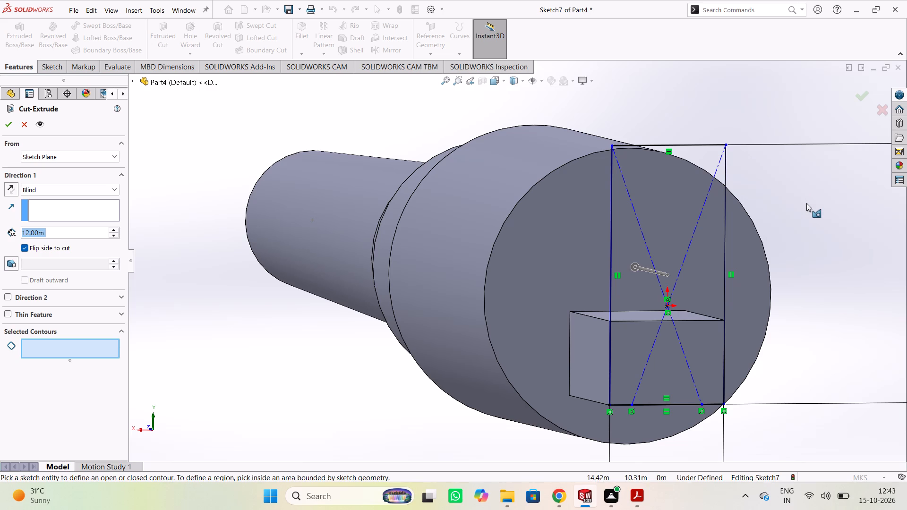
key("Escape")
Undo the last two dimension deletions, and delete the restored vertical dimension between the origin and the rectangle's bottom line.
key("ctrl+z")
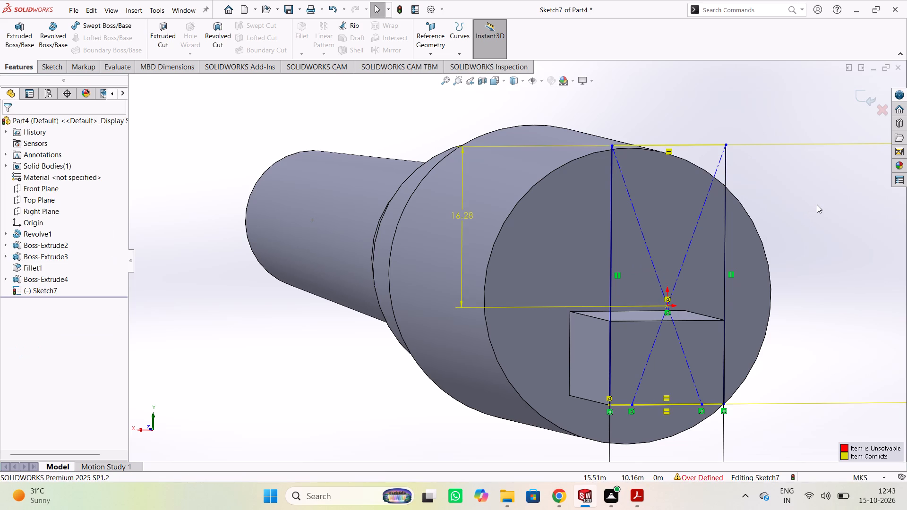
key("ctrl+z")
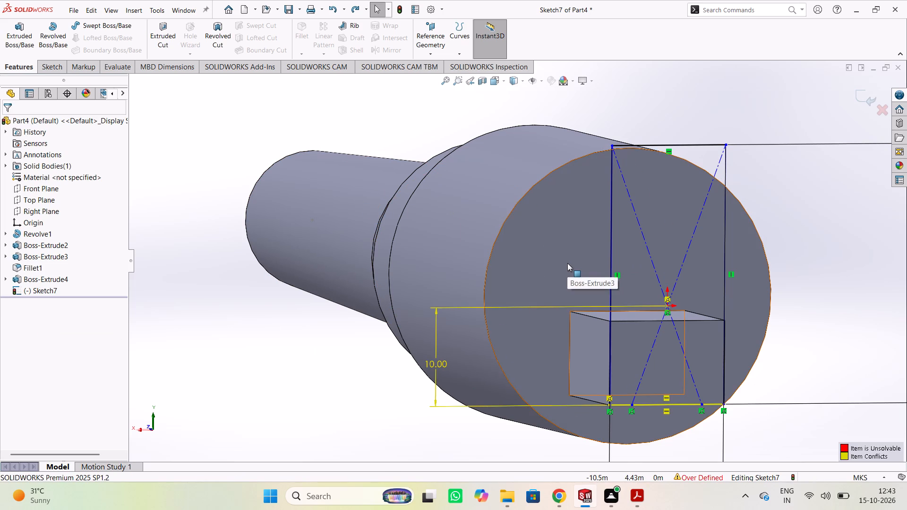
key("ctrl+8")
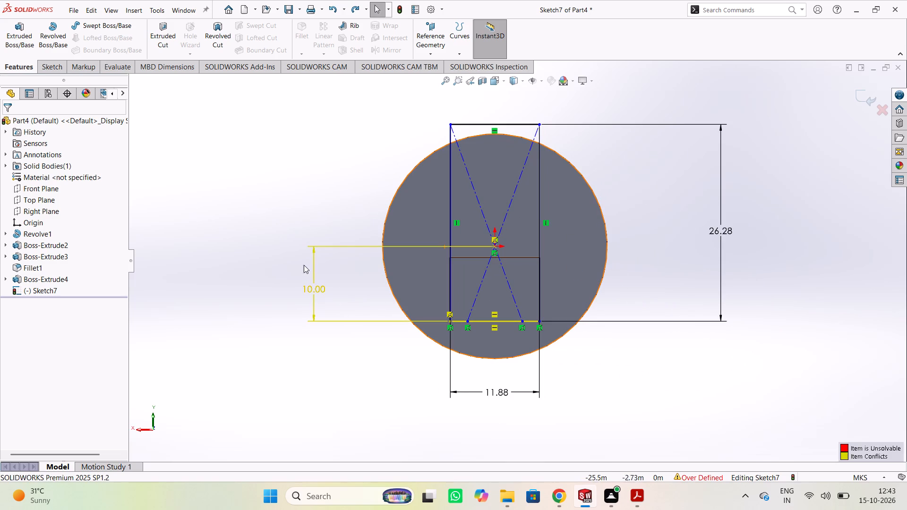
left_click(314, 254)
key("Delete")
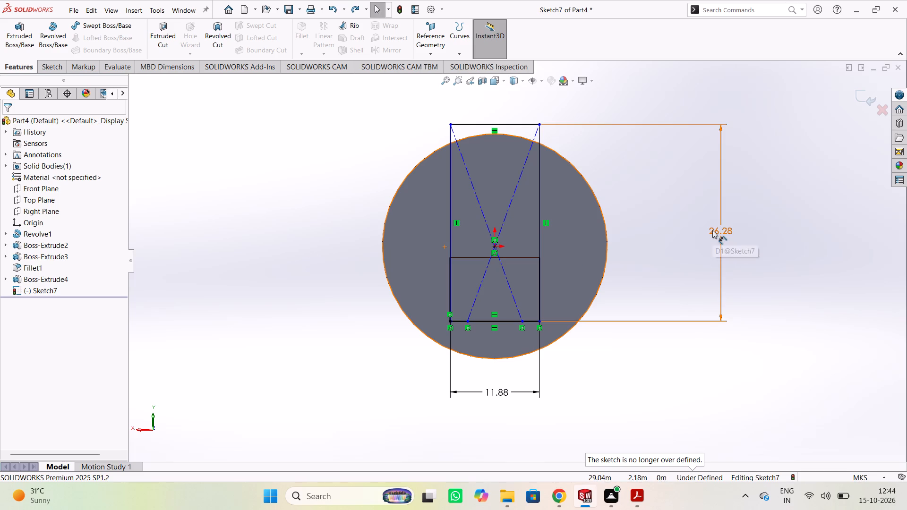
Dimension the horizontal distance from the origin to the rectangle's left vertical line, placing it just above the width dimension.
left_click(56, 67)
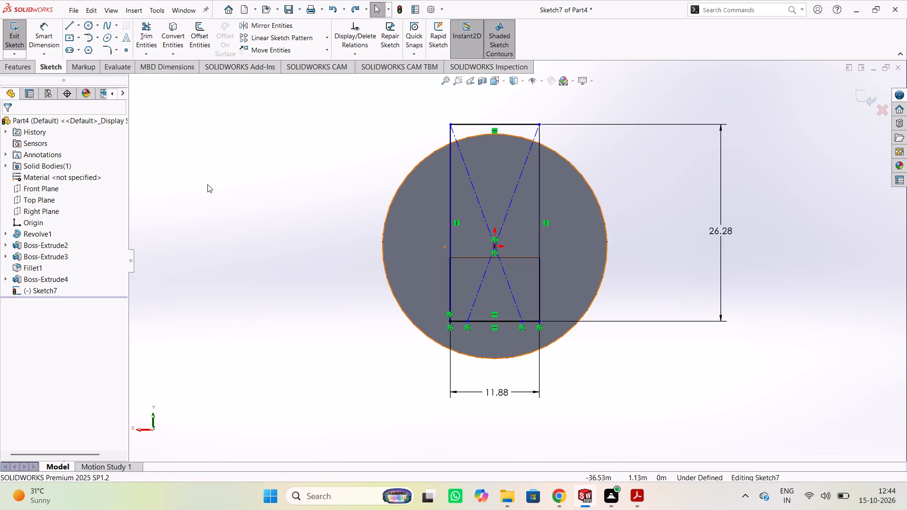
left_click(40, 29)
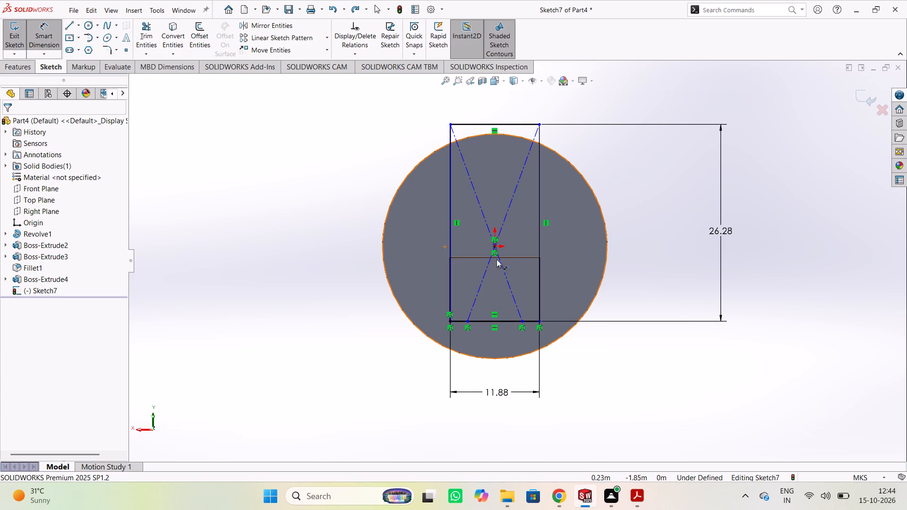
left_click(495, 245)
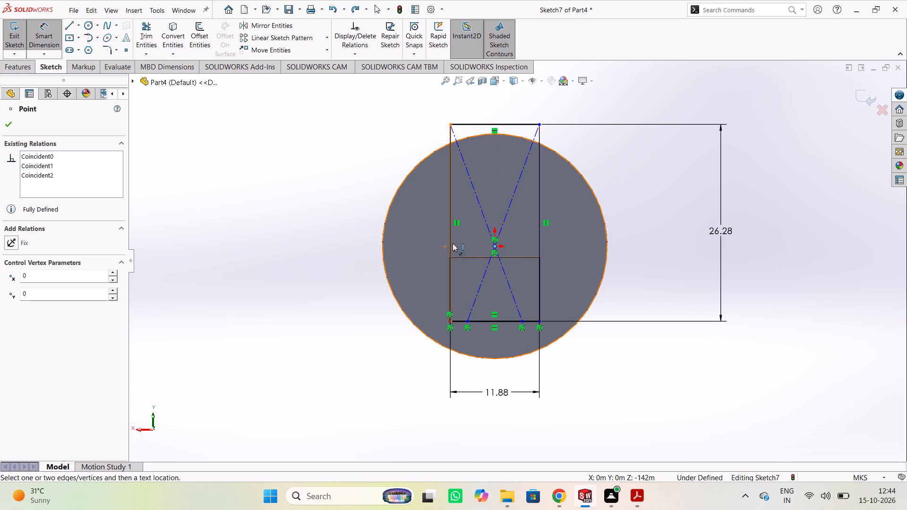
left_click(453, 243)
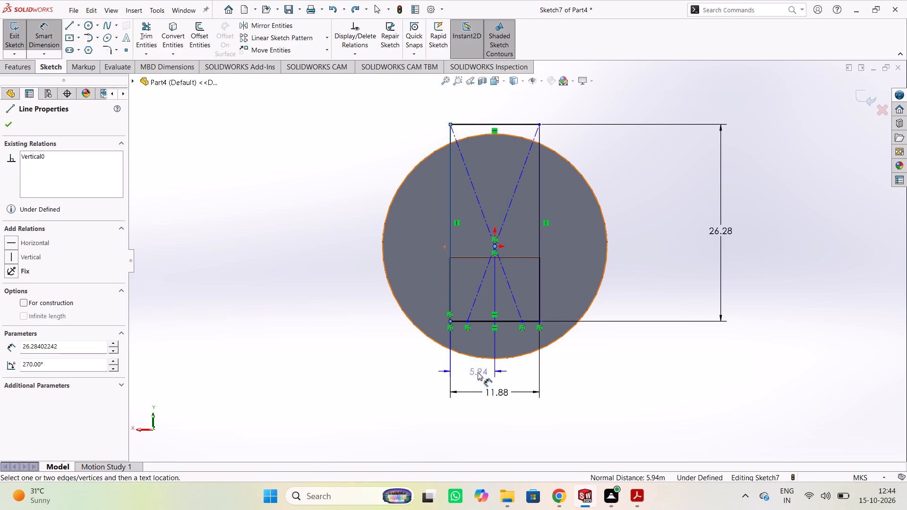
left_click(473, 370)
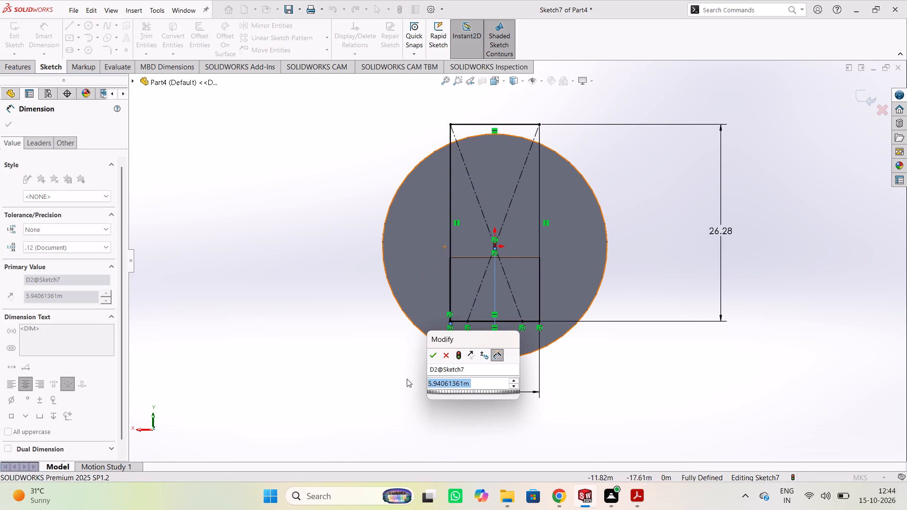
left_click(435, 354)
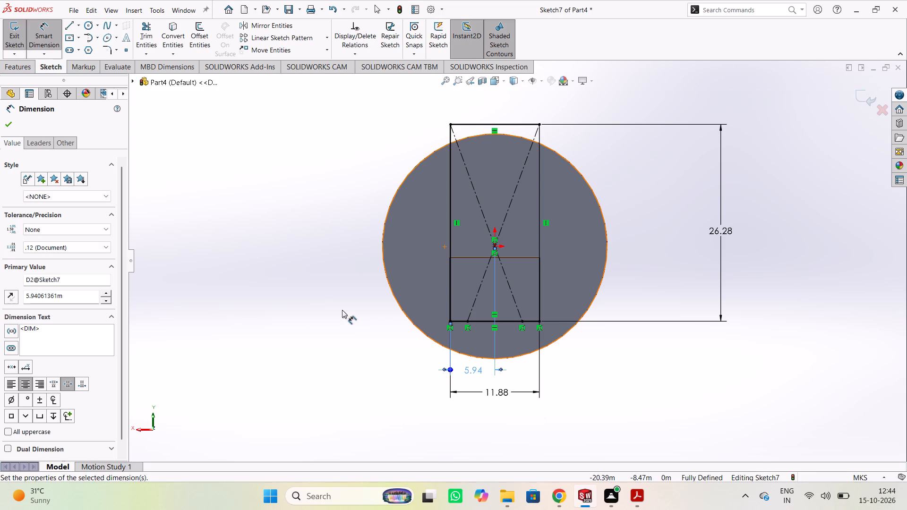
left_click(342, 310)
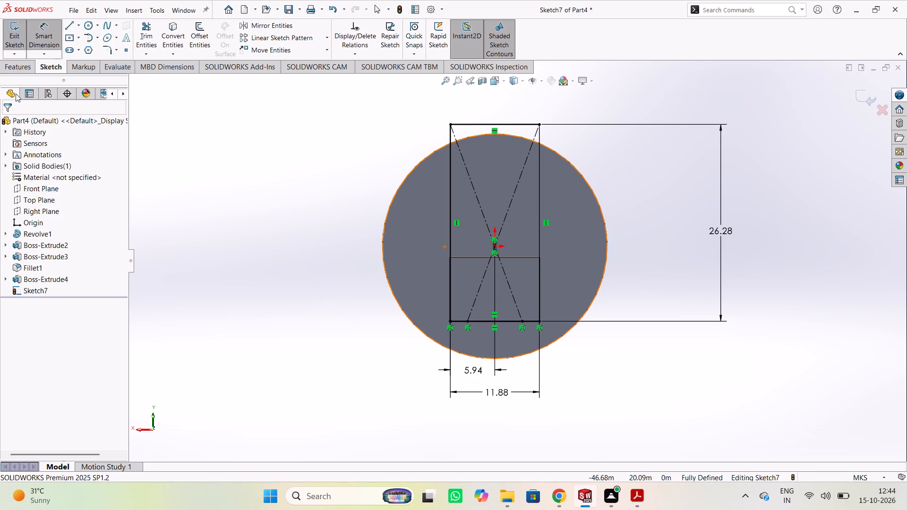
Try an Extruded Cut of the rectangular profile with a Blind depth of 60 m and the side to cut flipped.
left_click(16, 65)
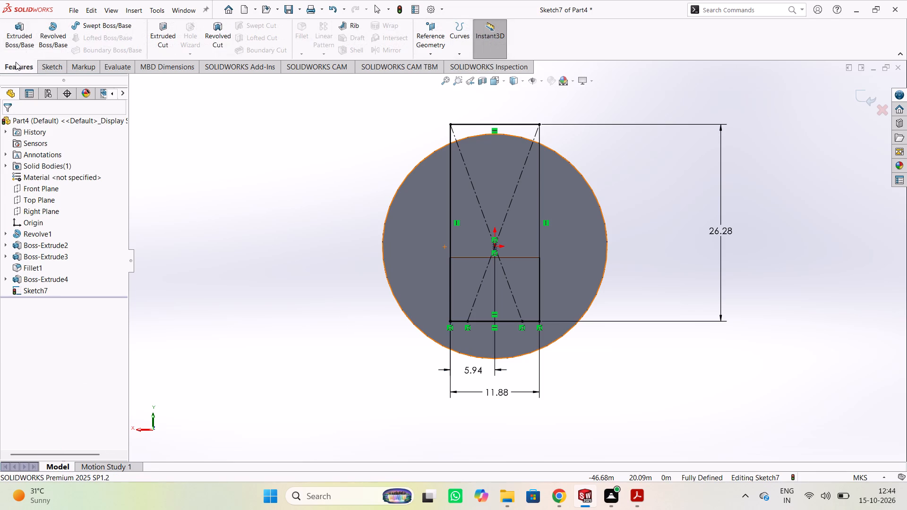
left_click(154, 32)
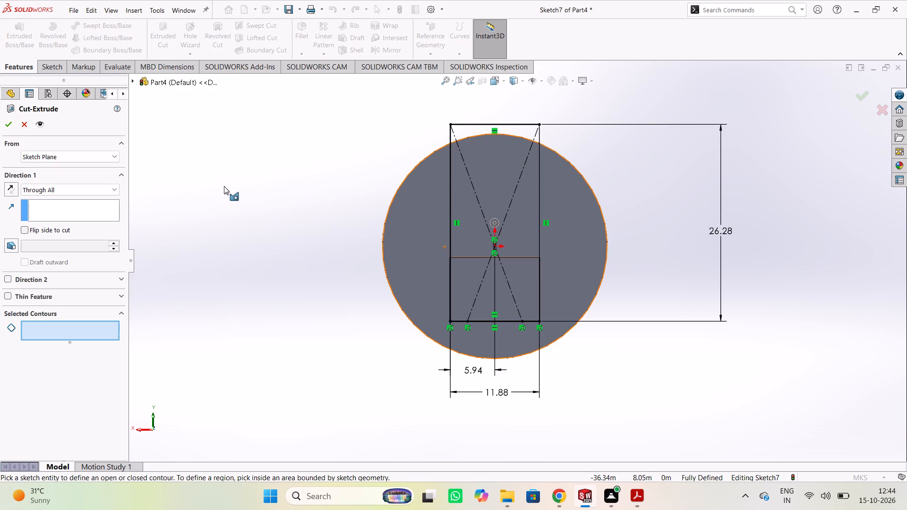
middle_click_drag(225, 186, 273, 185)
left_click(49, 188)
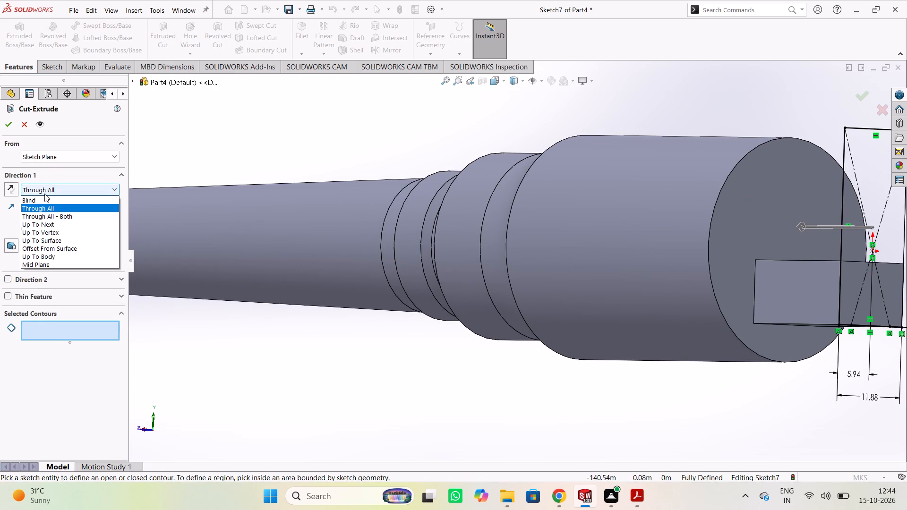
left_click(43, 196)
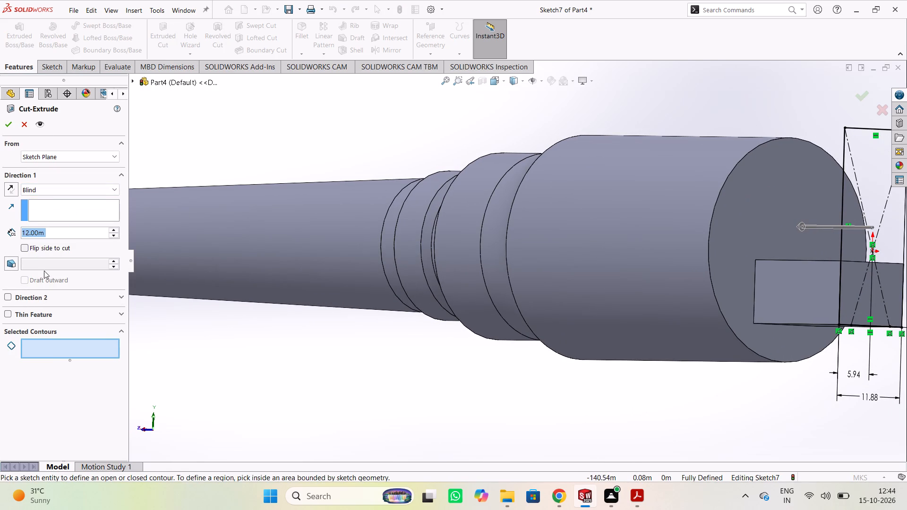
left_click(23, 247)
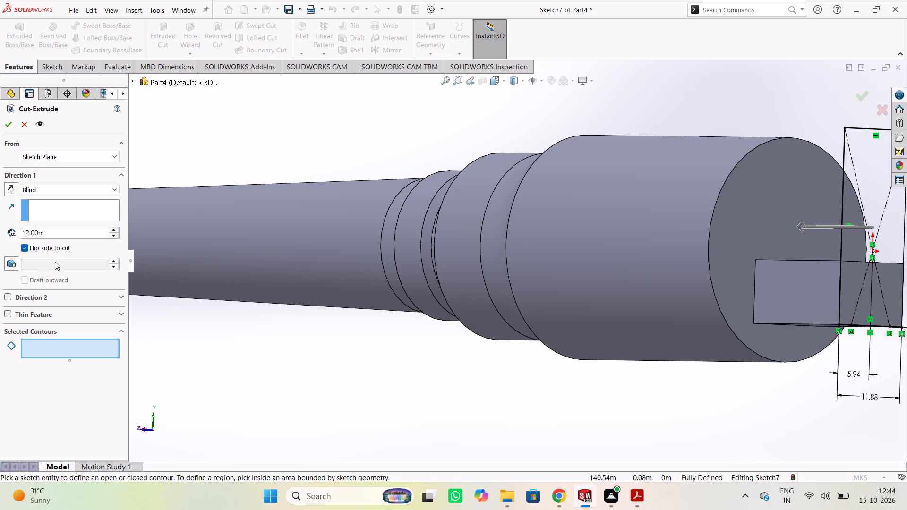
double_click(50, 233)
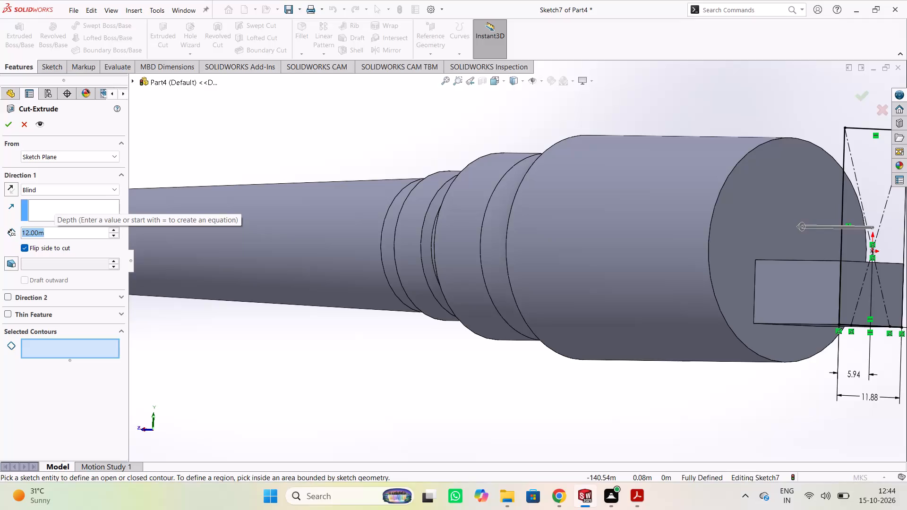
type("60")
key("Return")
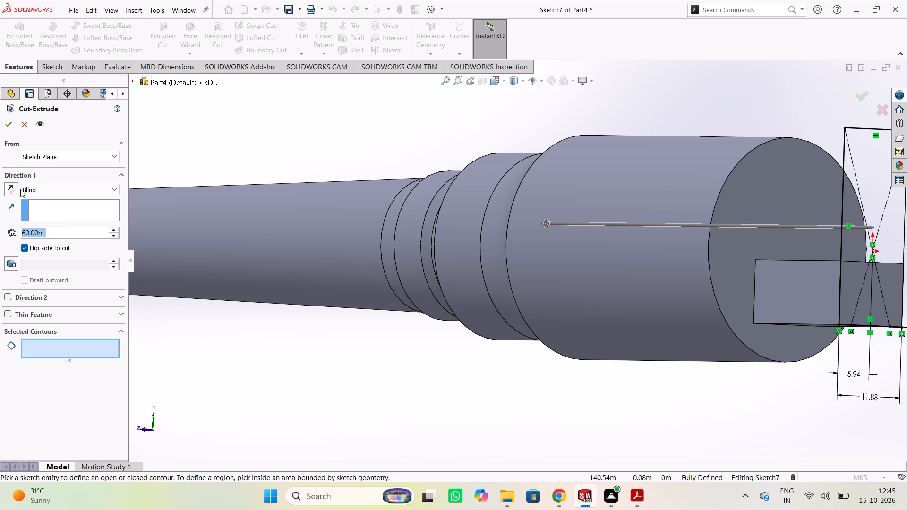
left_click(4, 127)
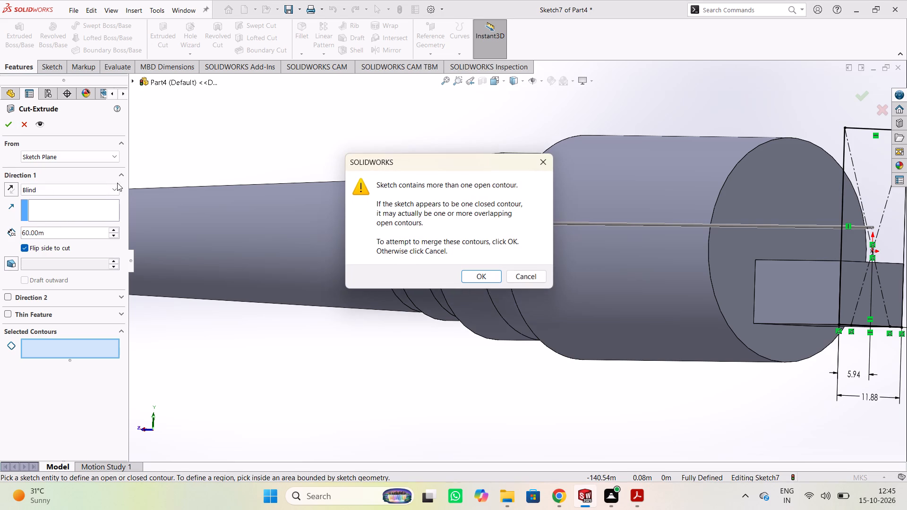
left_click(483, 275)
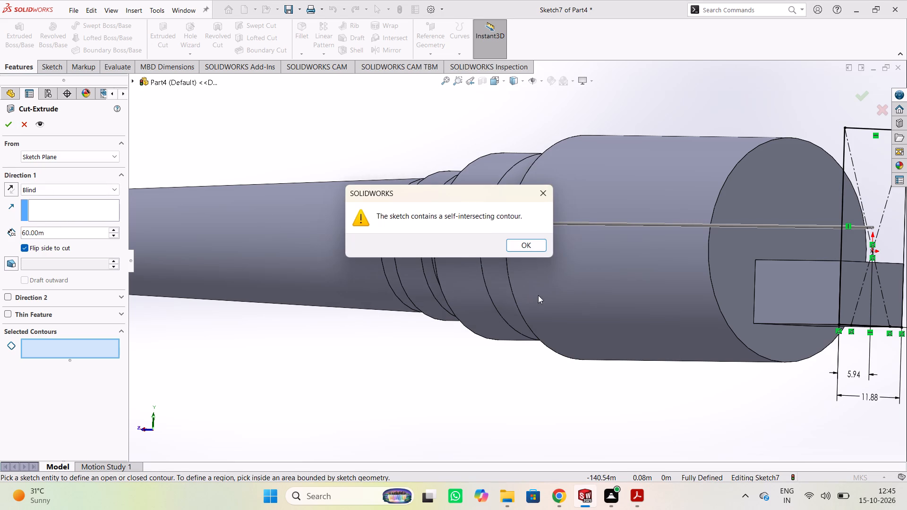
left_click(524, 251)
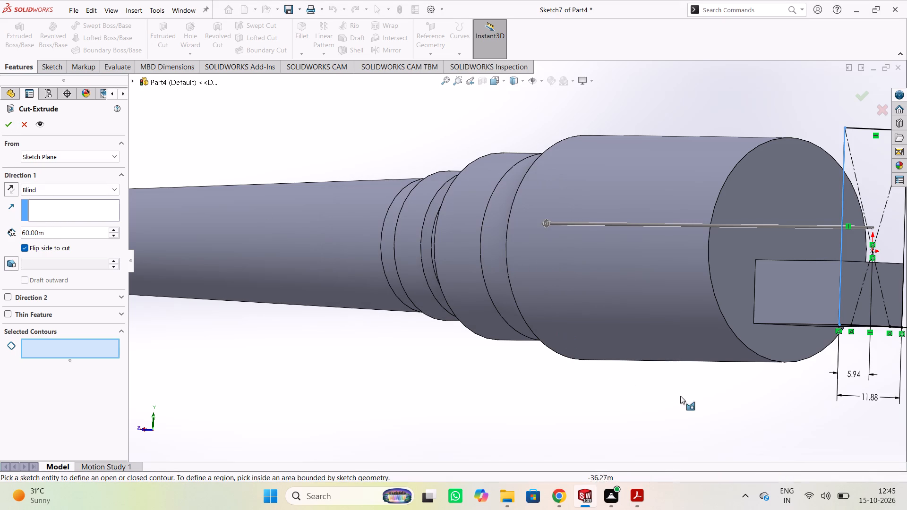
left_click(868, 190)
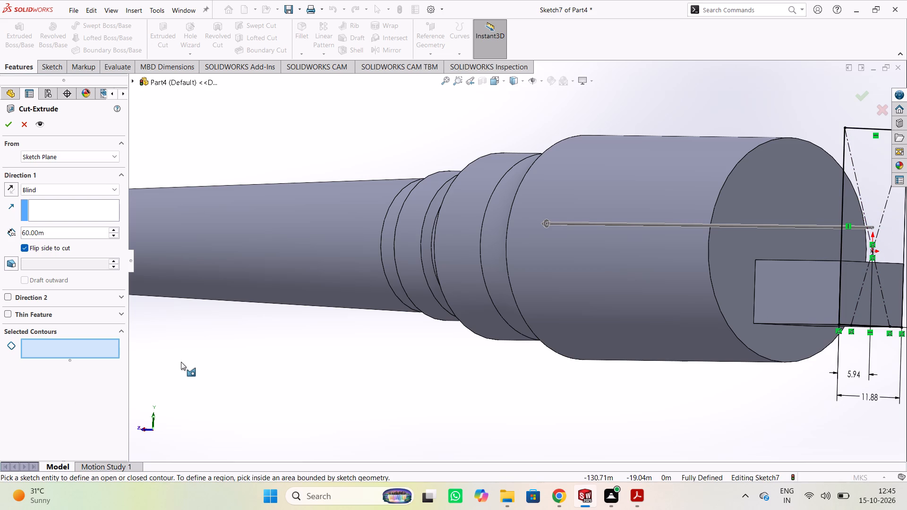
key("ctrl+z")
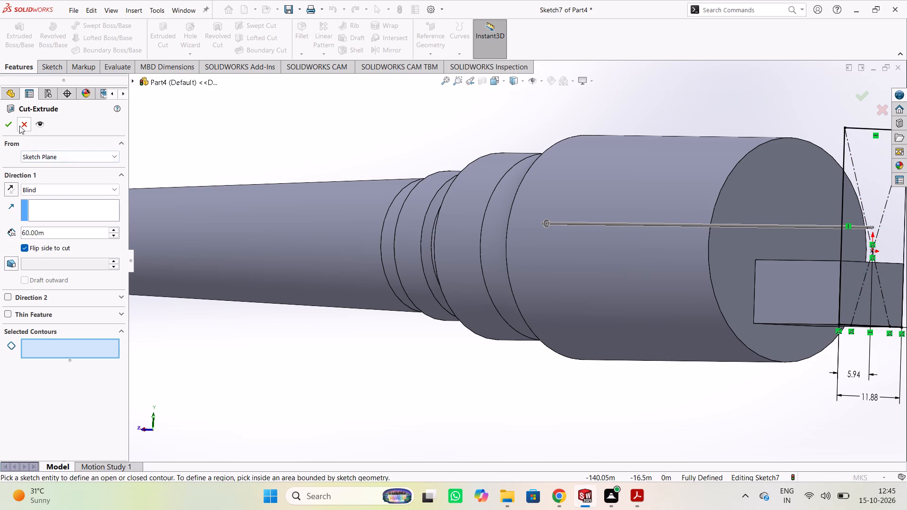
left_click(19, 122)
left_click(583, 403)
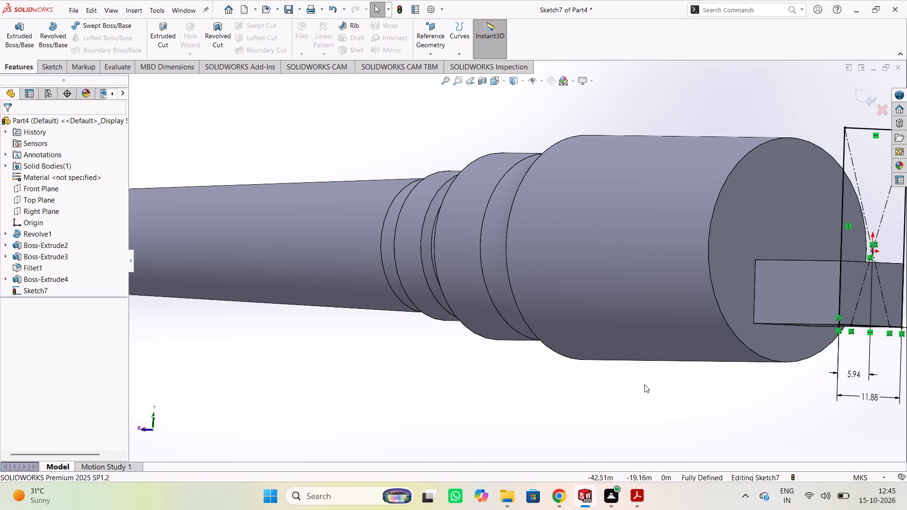
Delete the tall rectangle's bottom horizontal line along the end block's lower edge, despite its associated dimensions.
scroll(685, 395, "up", 1)
middle_click_drag(642, 401, 568, 394)
scroll(298, 245, "down", 1)
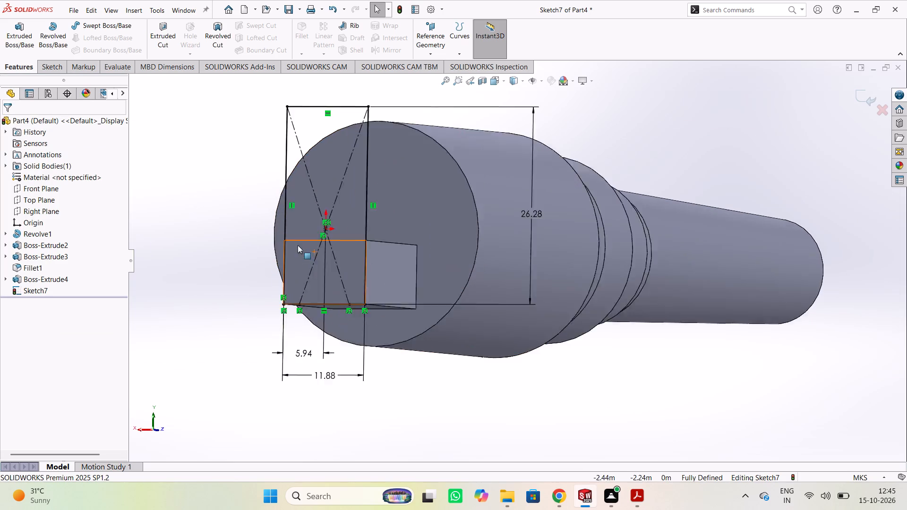
scroll(298, 245, "down", 6)
scroll(258, 194, "down", 2)
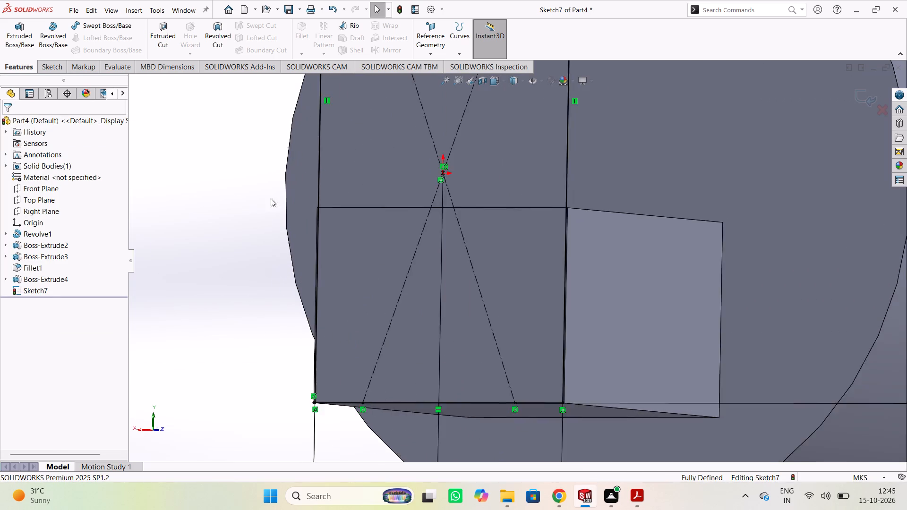
scroll(271, 198, "down", 1)
middle_click_drag(242, 246, 257, 257)
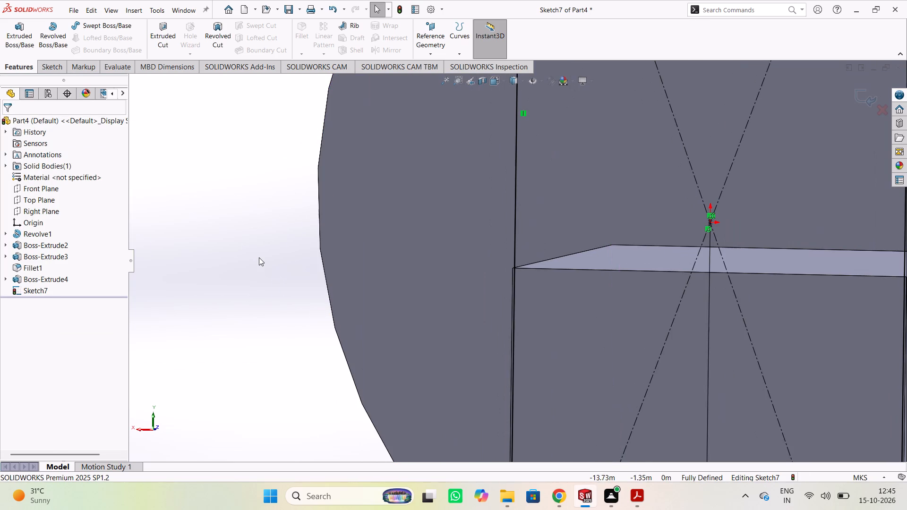
key("ctrl+8")
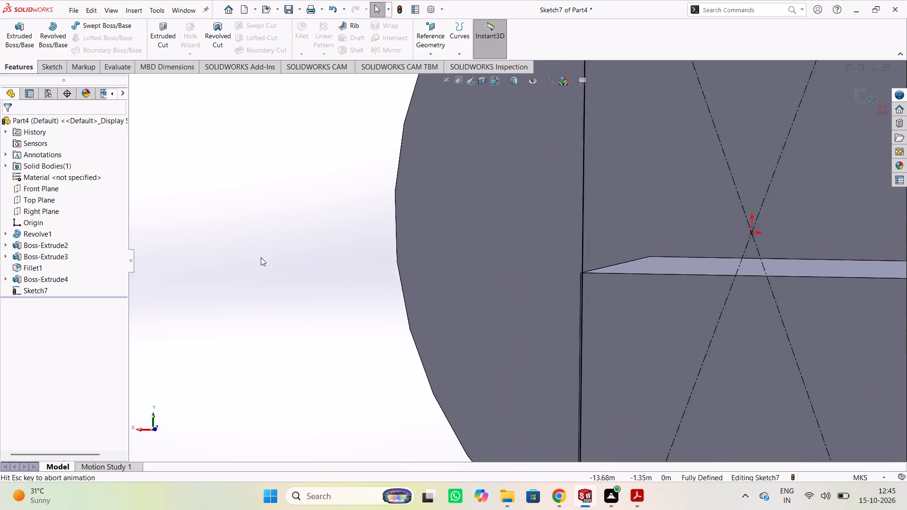
scroll(429, 224, "down", 4)
scroll(424, 294, "down", 2)
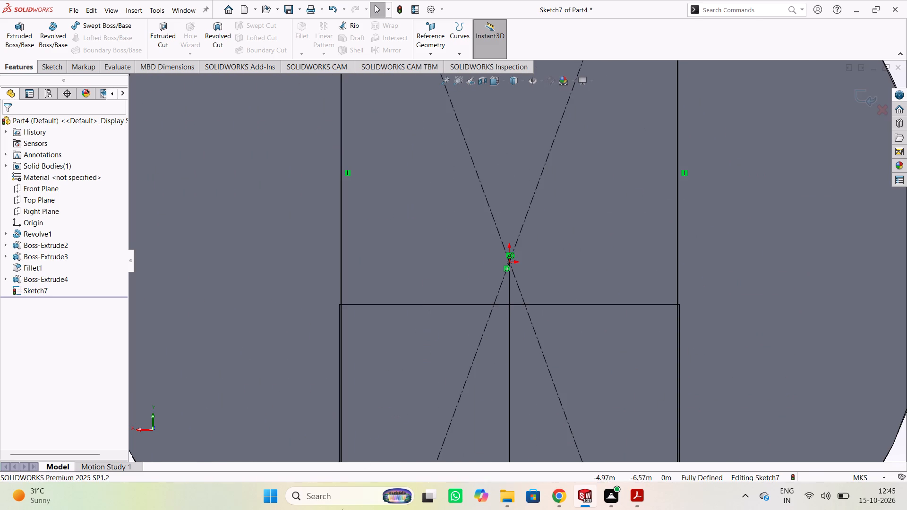
scroll(347, 453, "up", 1)
scroll(369, 333, "down", 1)
scroll(446, 384, "down", 2)
scroll(458, 369, "up", 3)
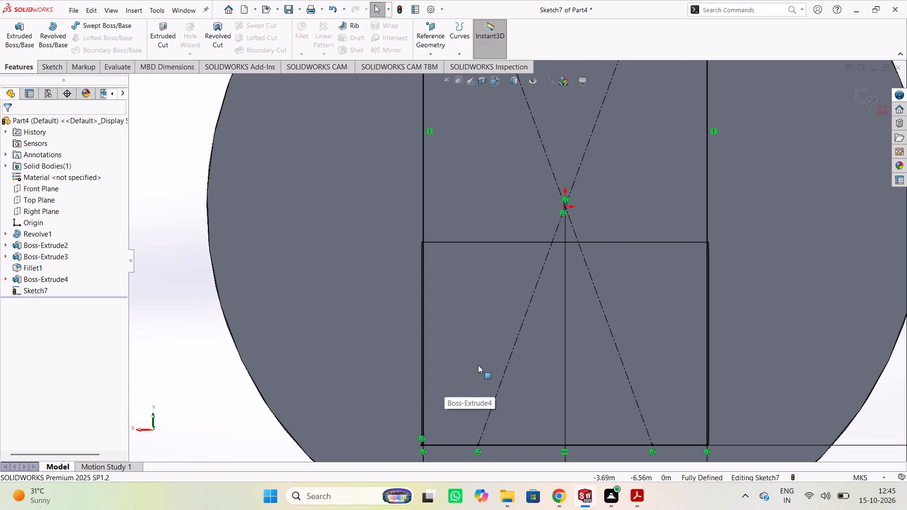
scroll(493, 349, "down", 1)
scroll(495, 331, "up", 1)
scroll(507, 302, "down", 1)
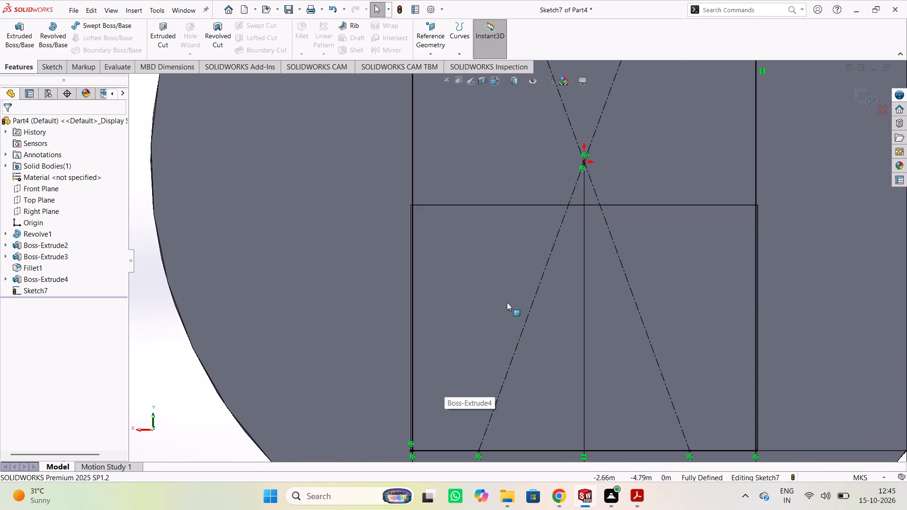
left_click(552, 451)
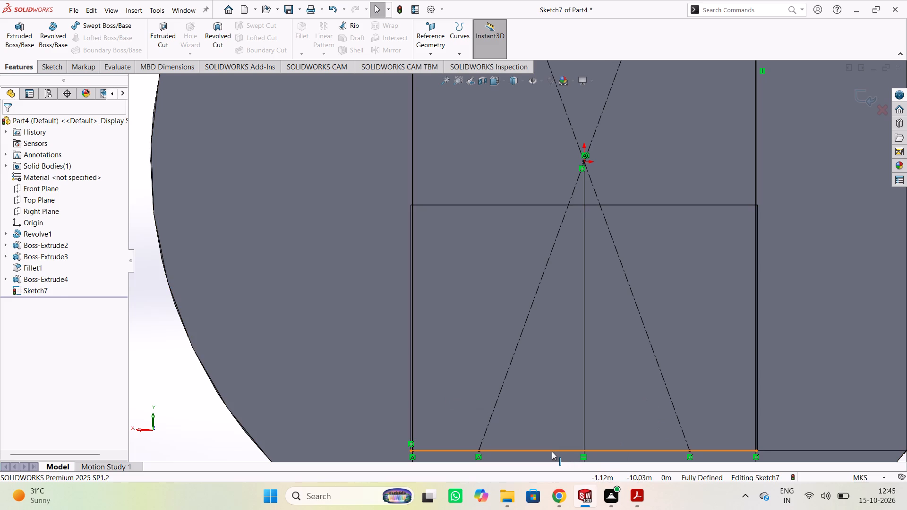
key("Delete")
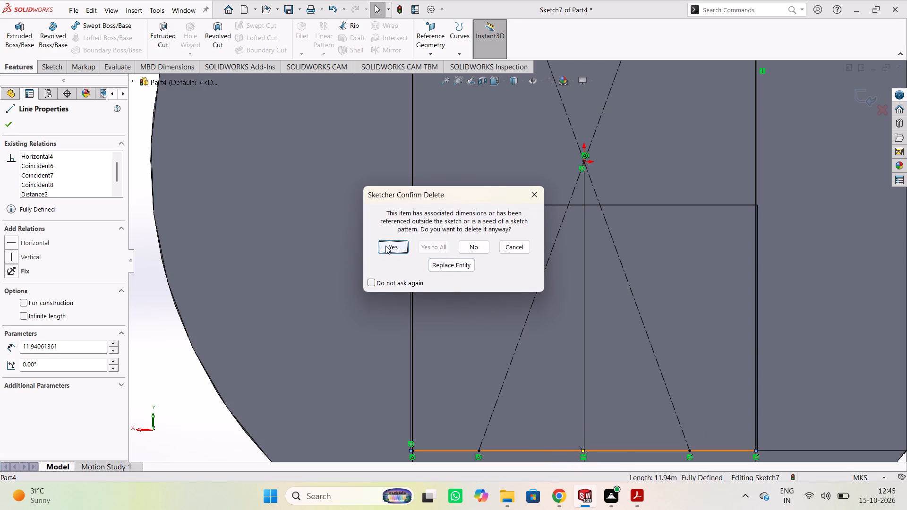
left_click(385, 246)
Close the profile with a horizontal line about 11.88 m long joining the lower ends of the rectangle's two vertical lines.
scroll(503, 327, "down", 3)
scroll(507, 333, "up", 4)
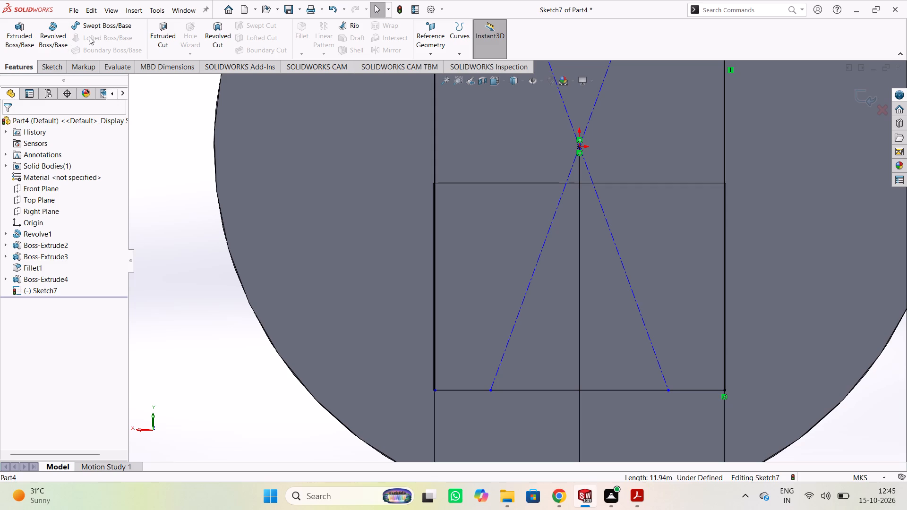
left_click(59, 64)
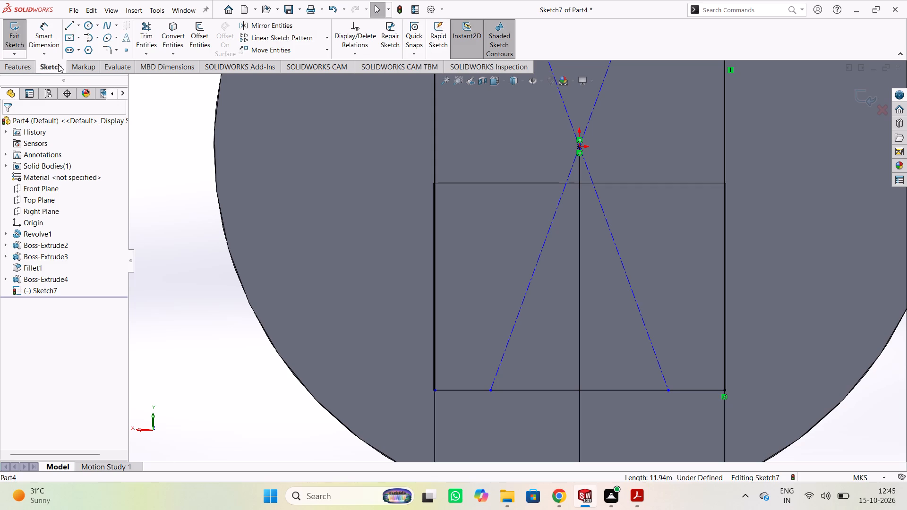
left_click(68, 20)
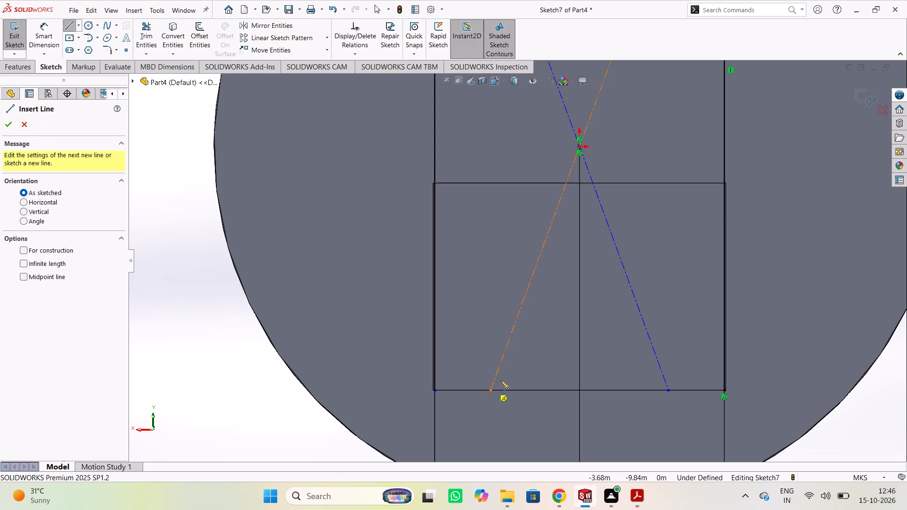
left_click(433, 392)
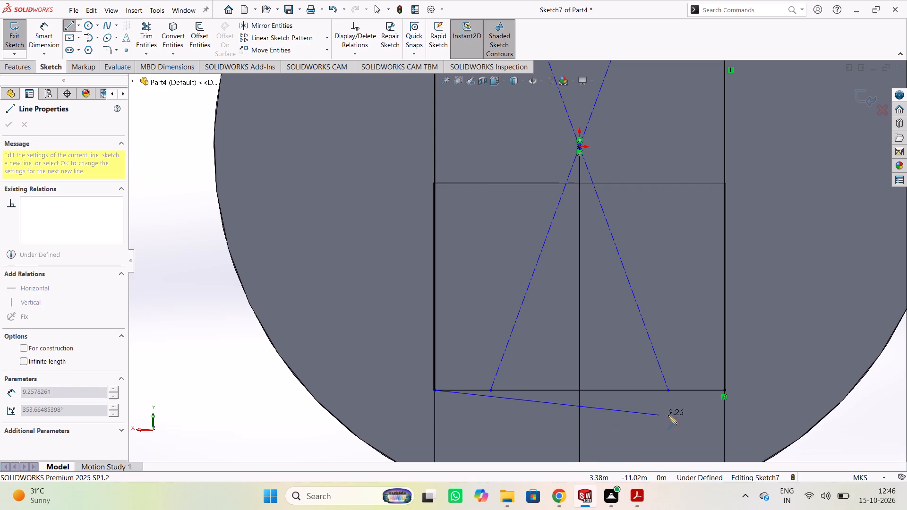
left_click(723, 392)
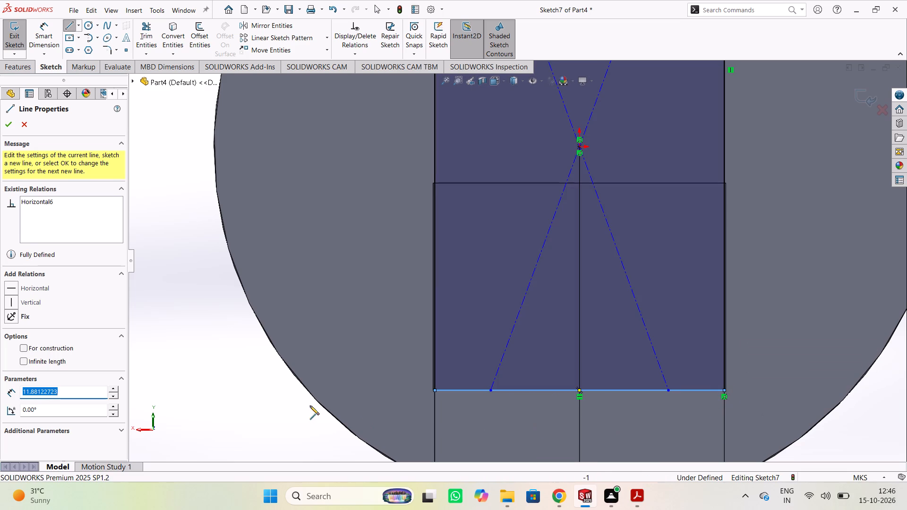
key("Escape")
Set up an Extruded Cut of the closed rectangular profile with the side to cut flipped and a Blind end condition.
scroll(228, 363, "down", 1)
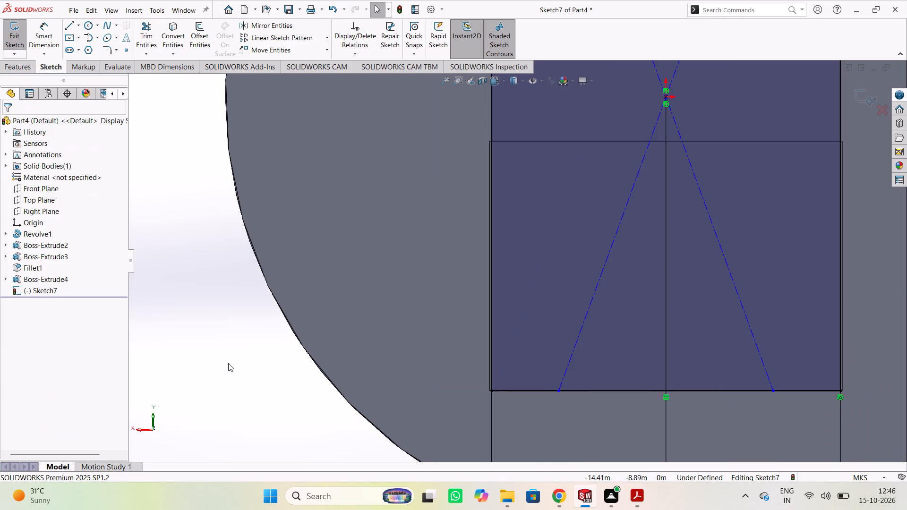
scroll(228, 363, "up", 6)
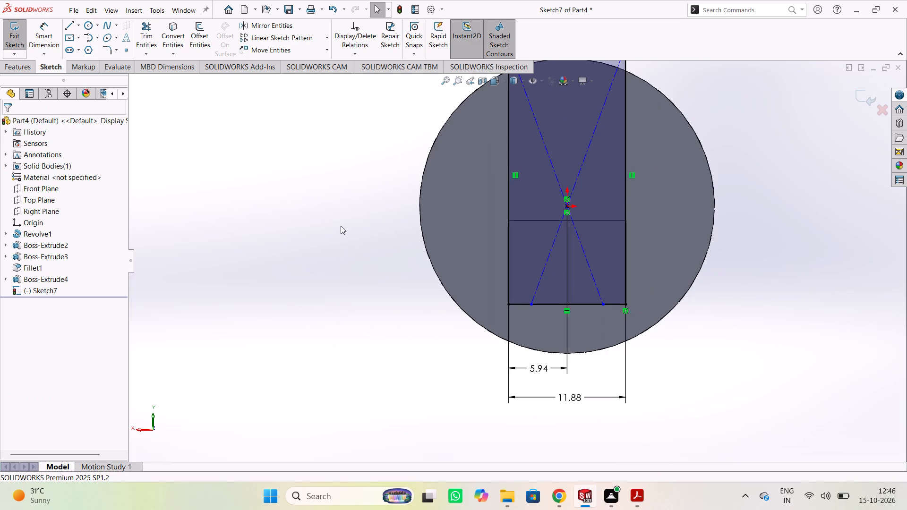
middle_click_drag(263, 201, 284, 226)
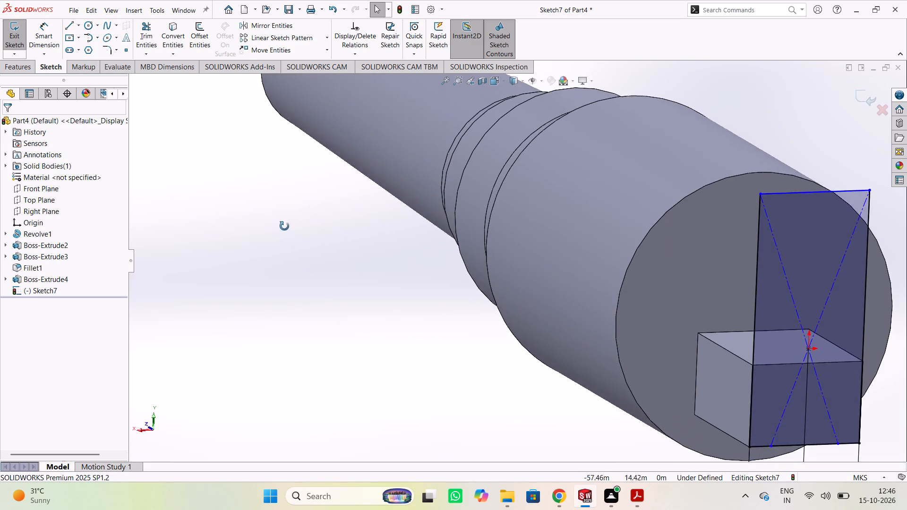
middle_click_drag(284, 226, 284, 221)
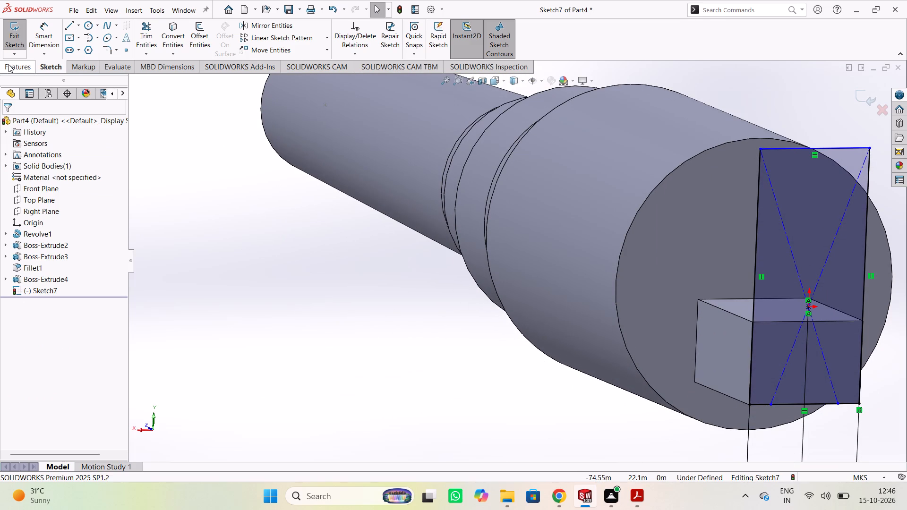
left_click(10, 64)
left_click(163, 32)
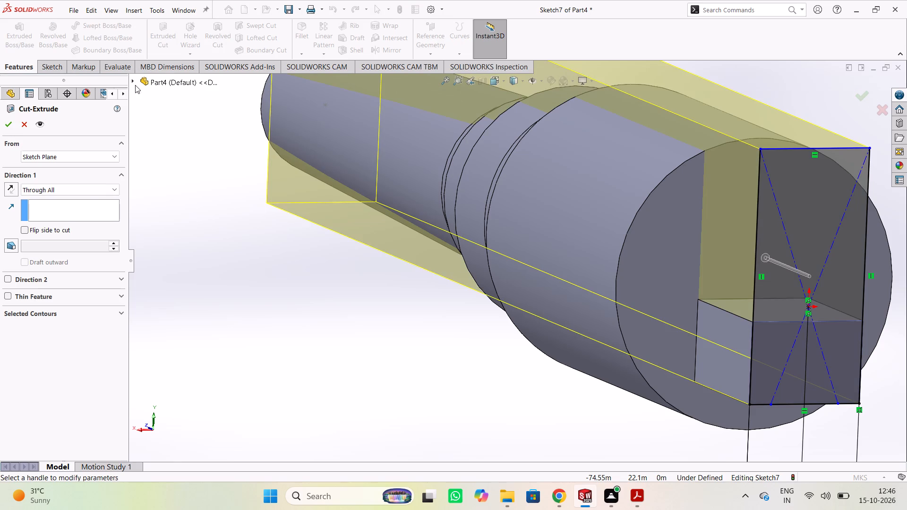
left_click(23, 231)
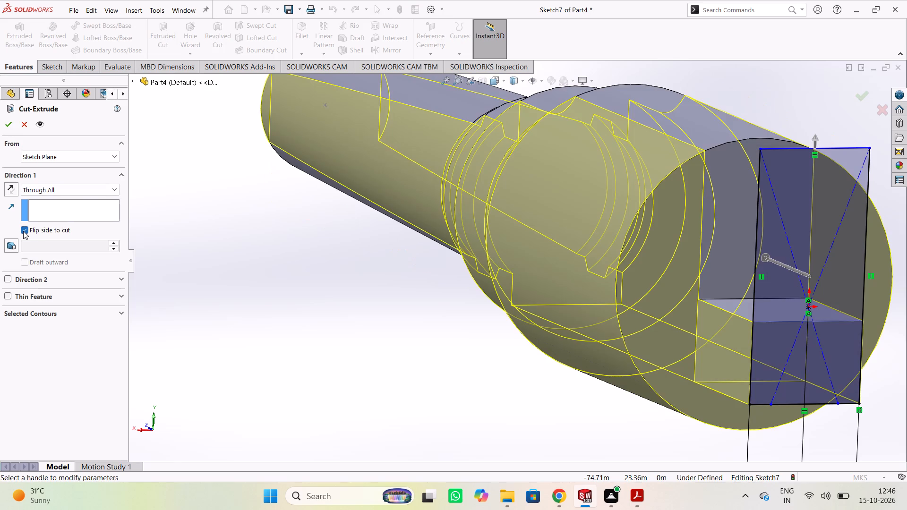
left_click(47, 189)
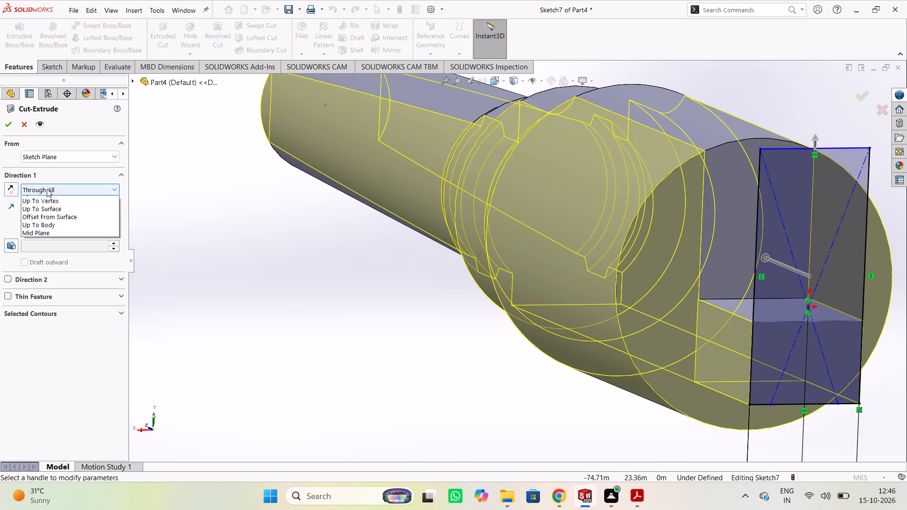
left_click(48, 203)
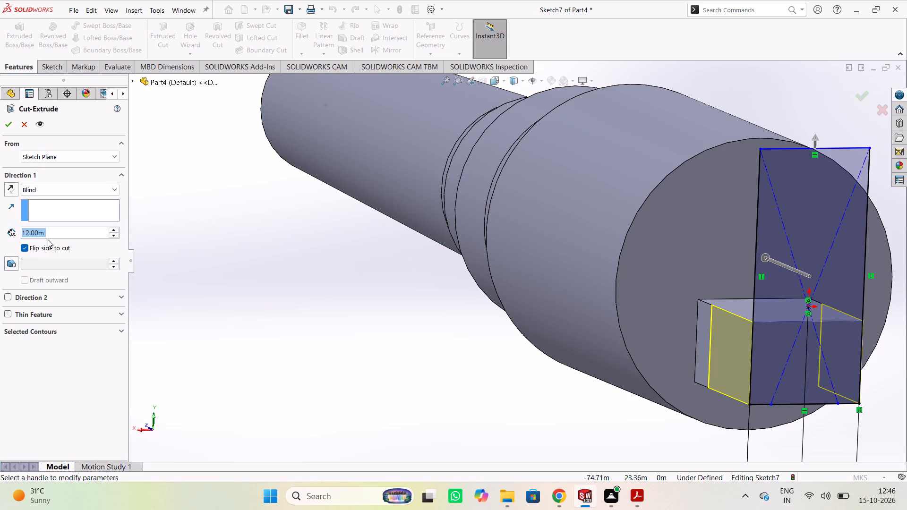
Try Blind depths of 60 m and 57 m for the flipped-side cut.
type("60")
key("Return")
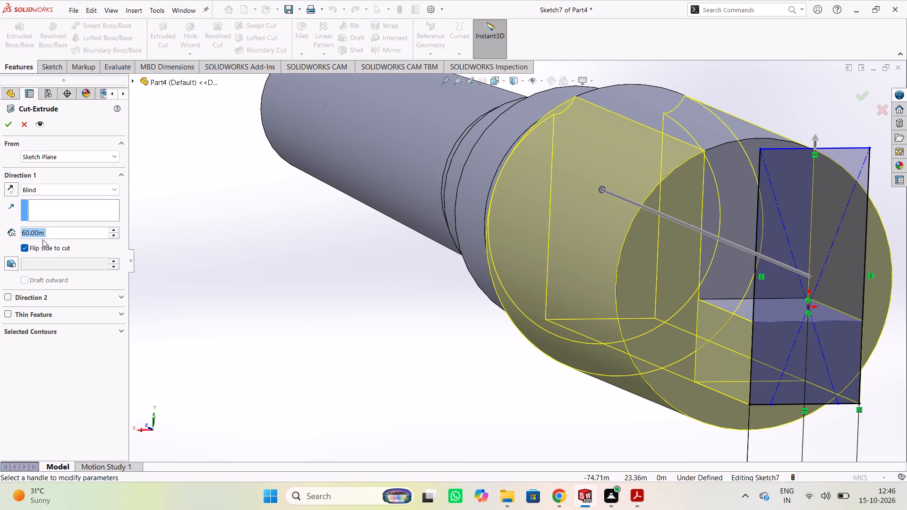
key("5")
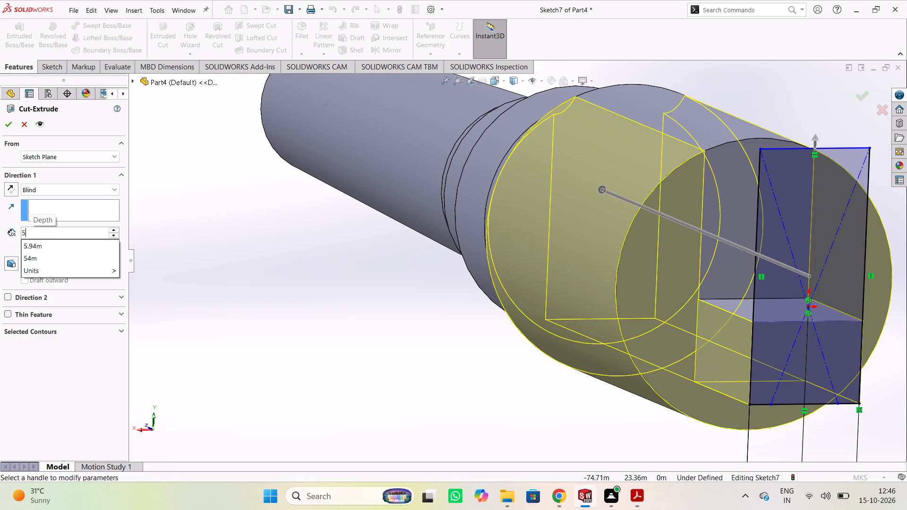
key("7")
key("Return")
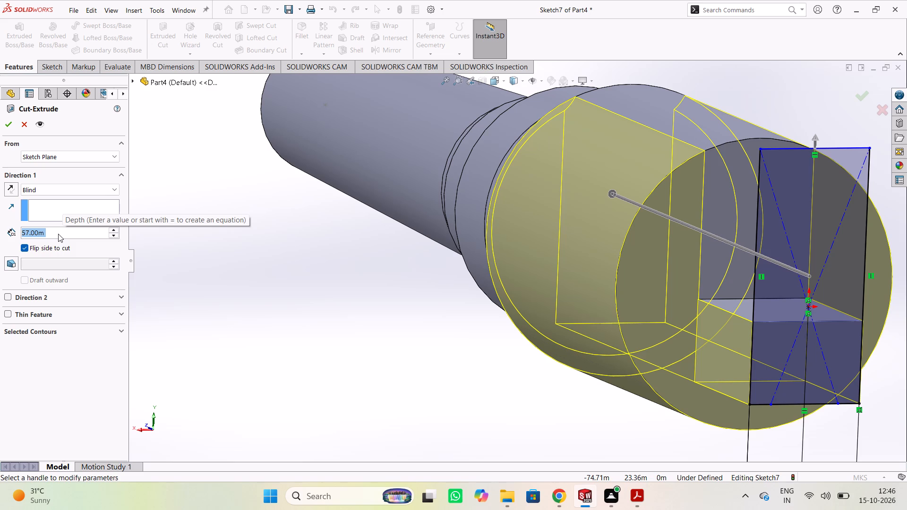
Set the flipped-side cut's Blind depth to 54 m and create the cut.
type("54")
key("Return")
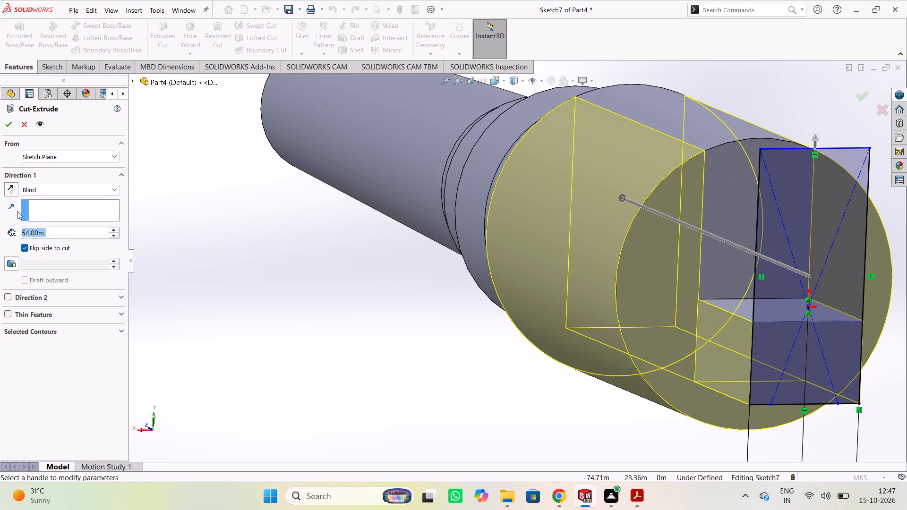
left_click(42, 126)
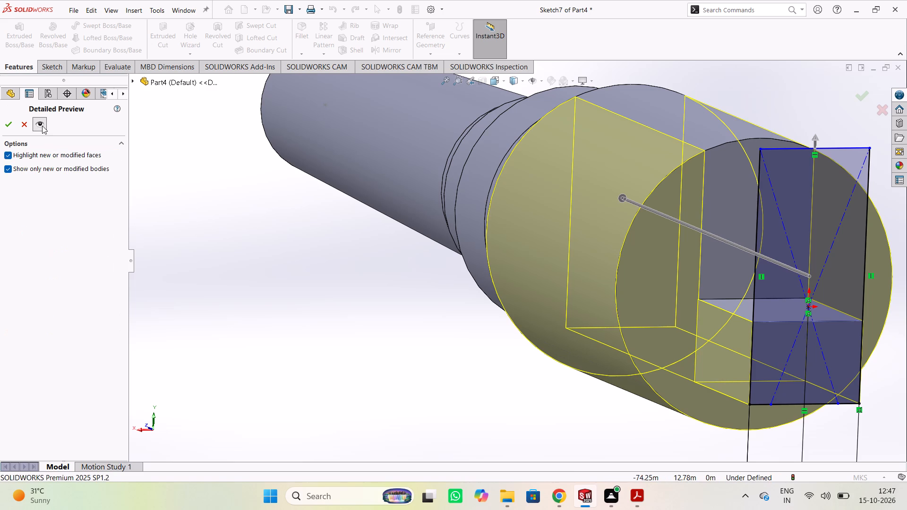
left_click(7, 126)
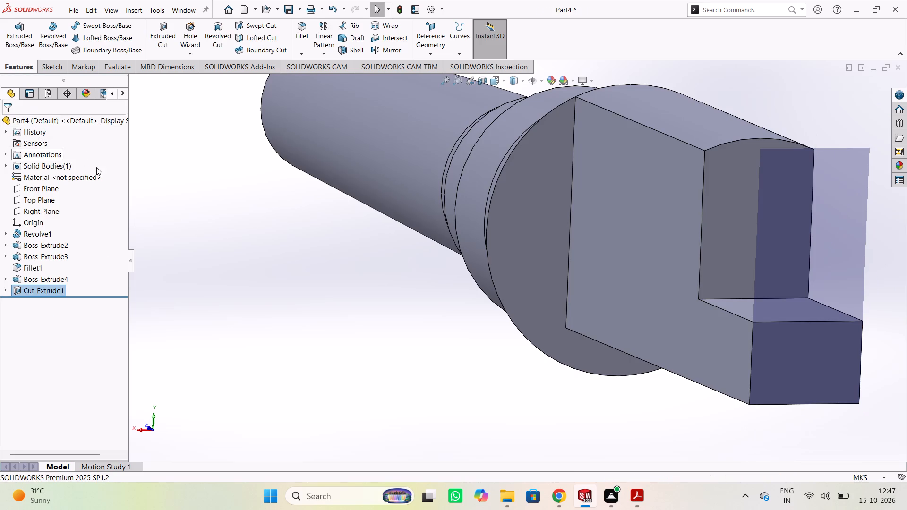
Examine the cut part from the side, including the translucent rectangular region above the end block.
left_click(262, 225)
left_click(382, 314)
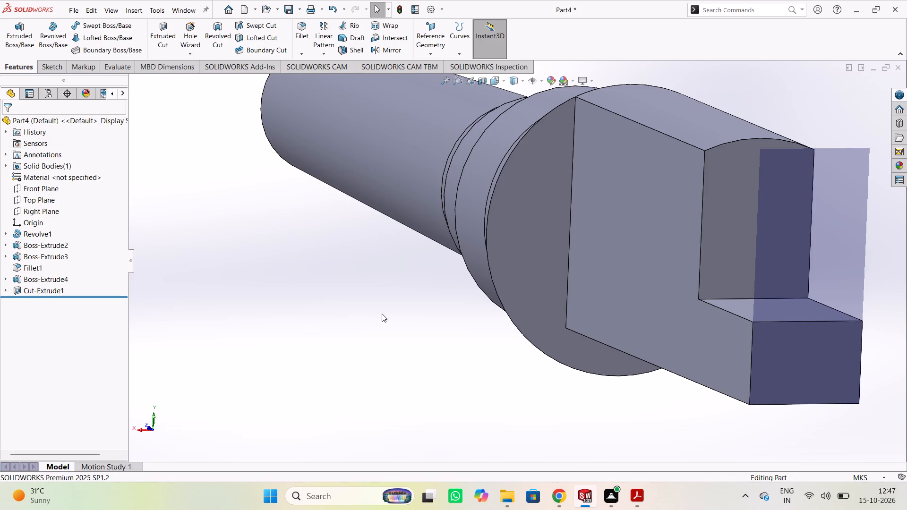
left_click(336, 297)
middle_click_drag(200, 288, 145, 294)
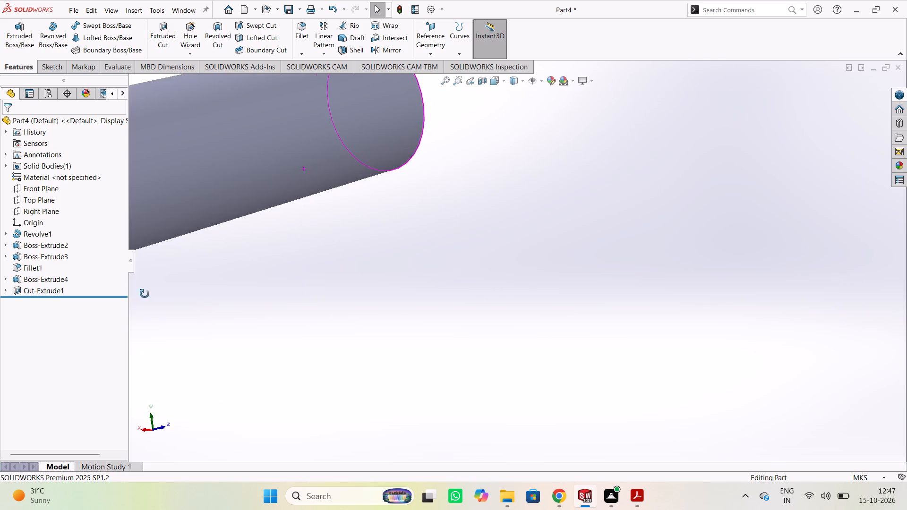
middle_click_drag(145, 294, 266, 283)
middle_click(416, 314)
scroll(548, 303, "down", 3)
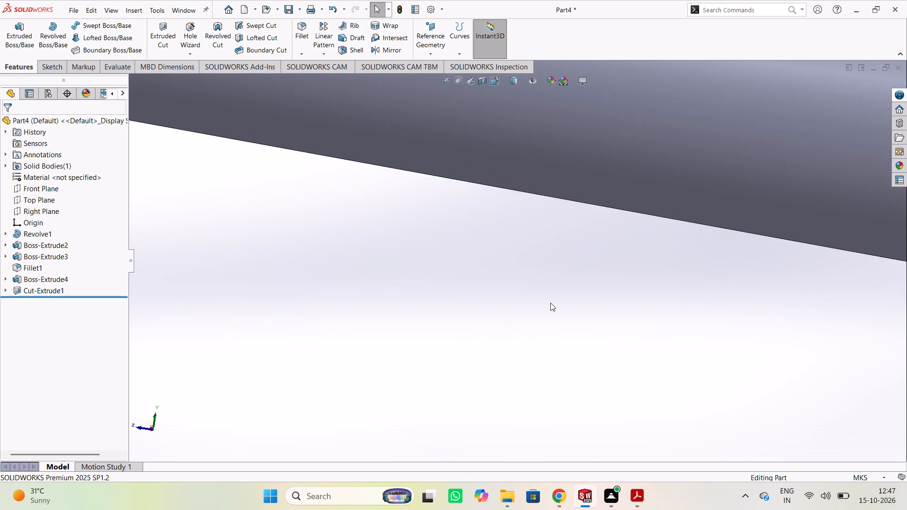
scroll(553, 303, "up", 10)
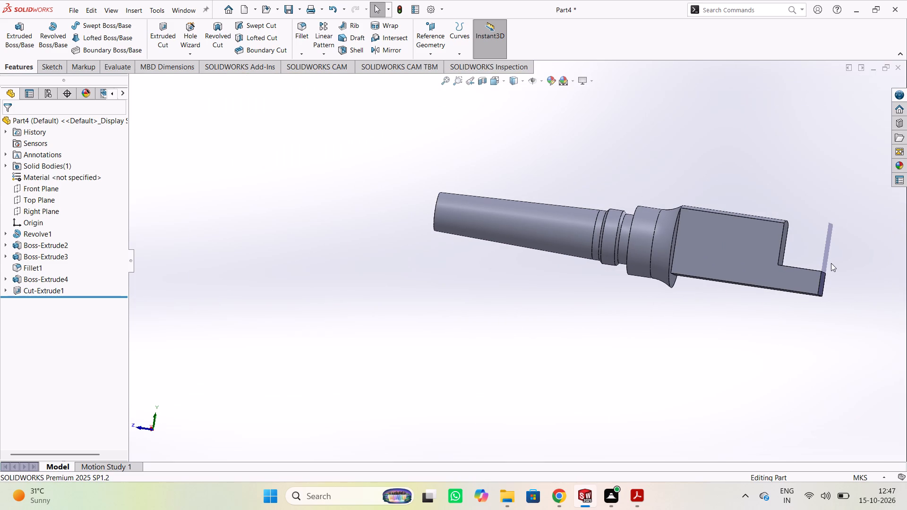
left_click(825, 251)
double_click(825, 251)
left_click_drag(826, 220, 835, 231)
left_click_drag(835, 231, 842, 245)
left_click(839, 246)
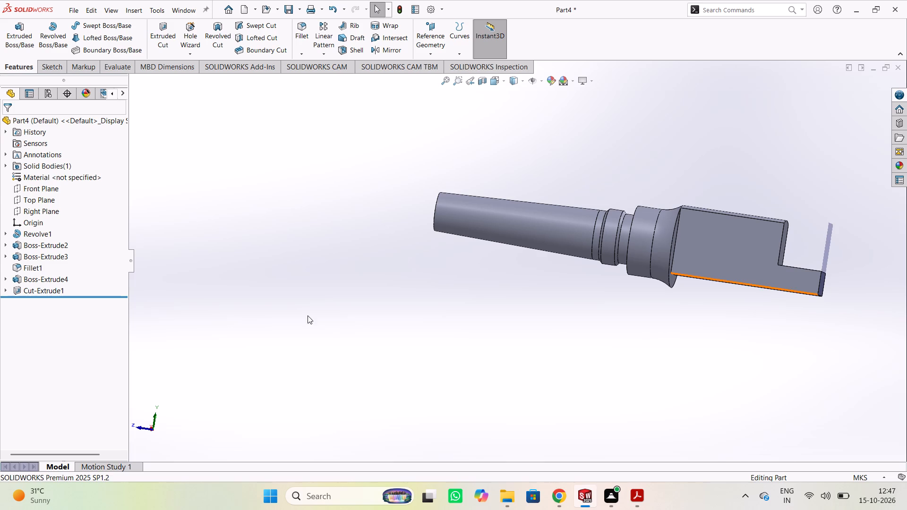
Undo the flipped-side cut and recreate it from the same rectangular profile, Blind 54 m with Flip side to cut enabled.
key("ctrl+z")
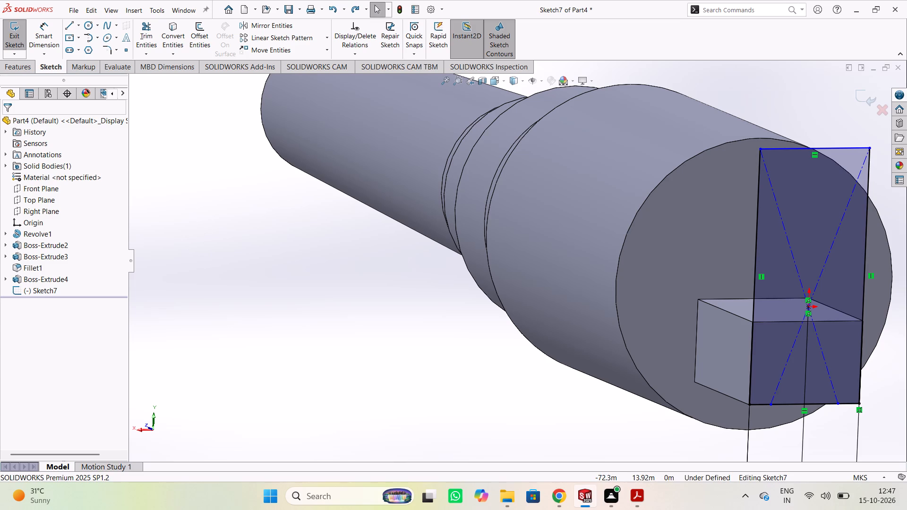
left_click(11, 73)
left_click(152, 37)
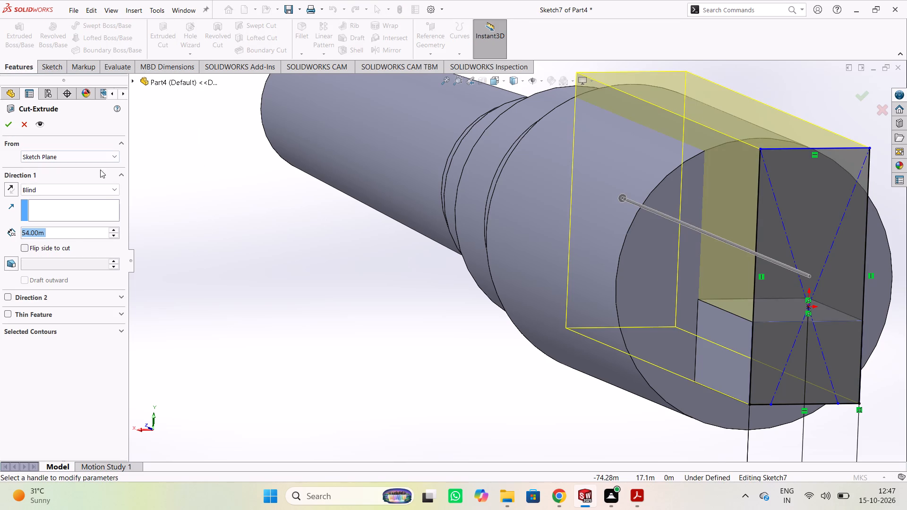
left_click(24, 247)
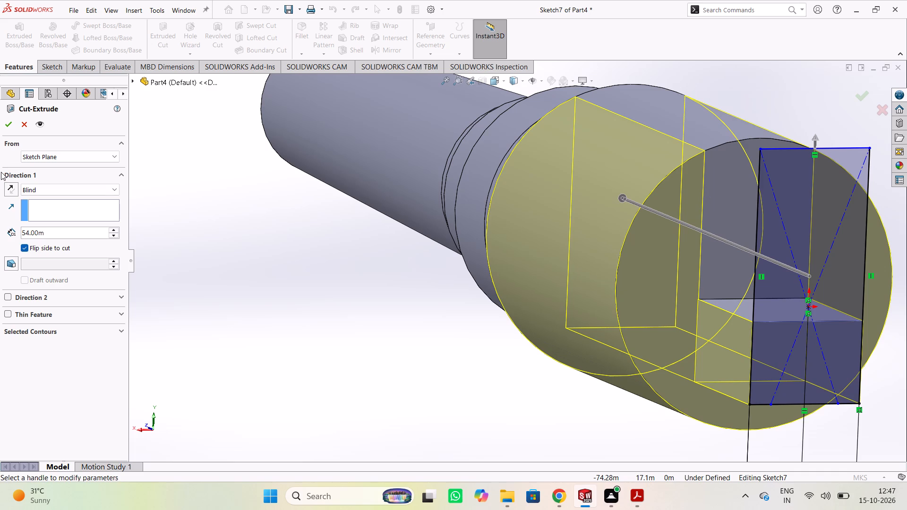
left_click(6, 123)
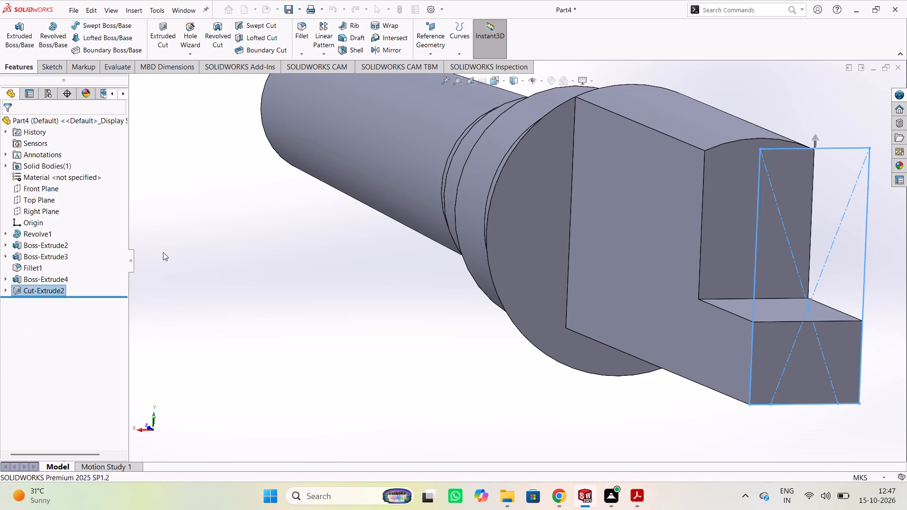
left_click(263, 256)
On the tang's large flat side face, sketch a center rectangle about 44 m by 3 m centred on the step's inner corner.
middle_click_drag(336, 320, 241, 314)
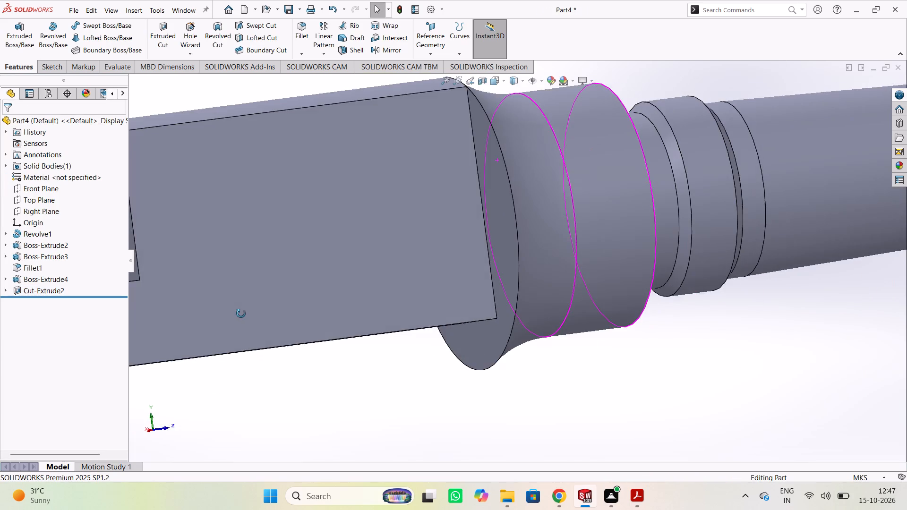
middle_click_drag(241, 314, 385, 332)
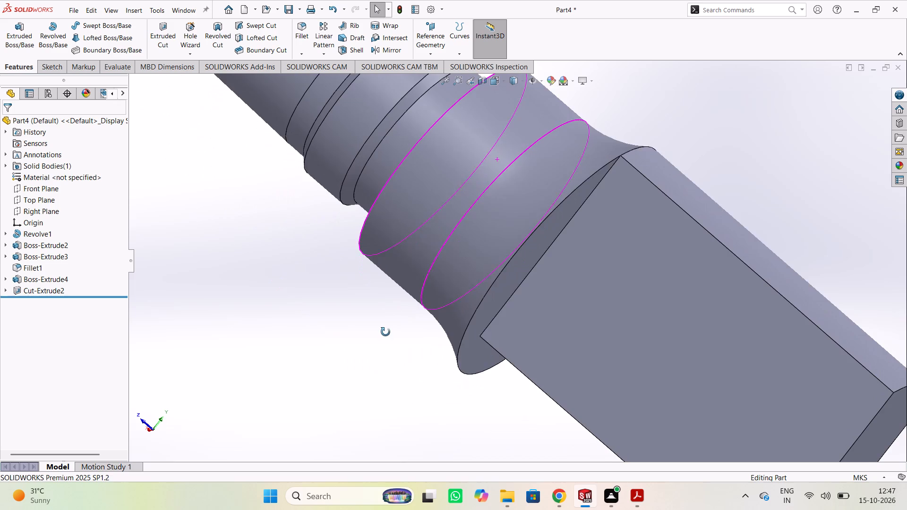
middle_click_drag(385, 332, 385, 344)
middle_click(385, 344)
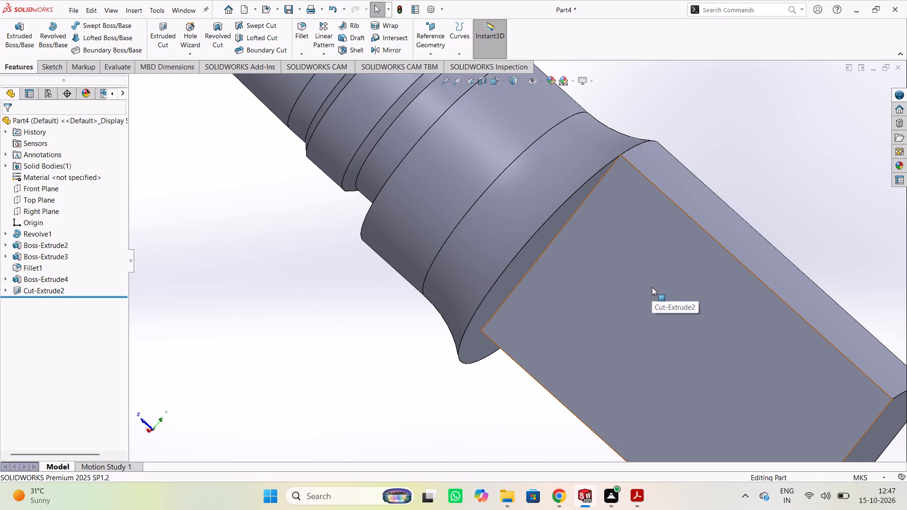
left_click(654, 289)
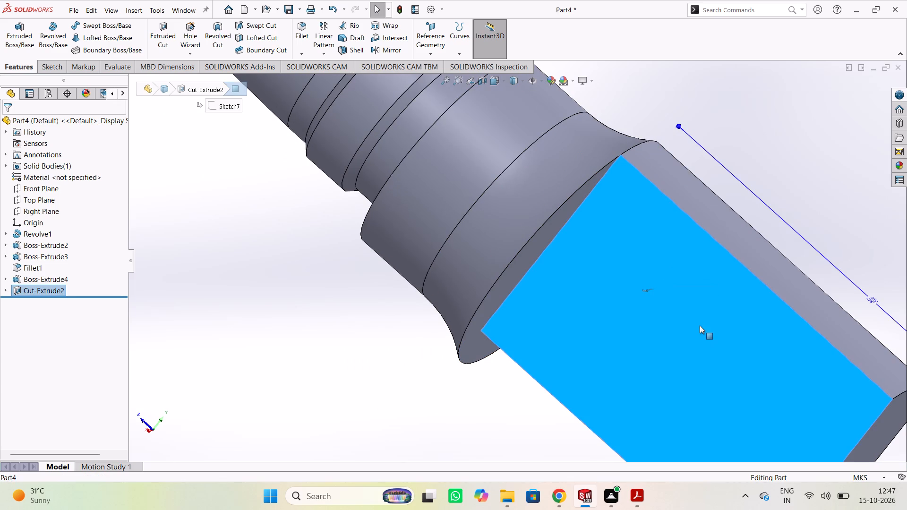
left_click(629, 345)
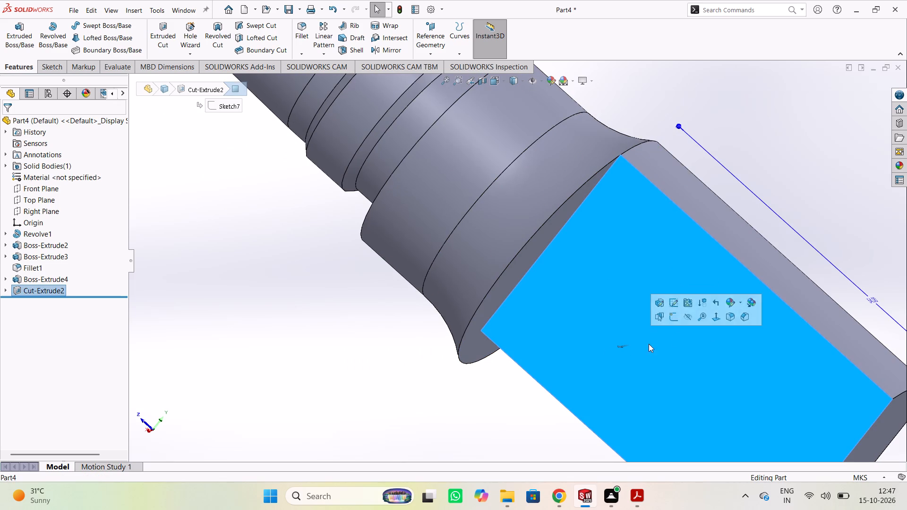
left_click(678, 321)
left_click(676, 364)
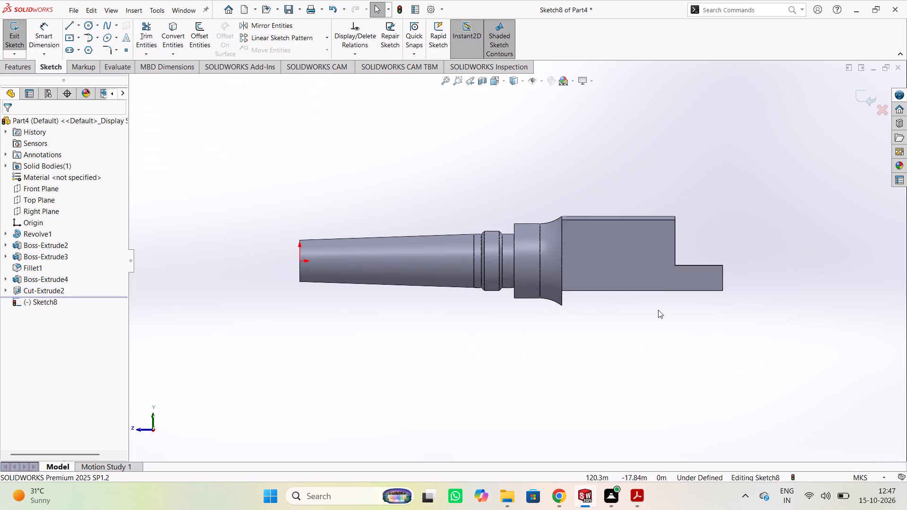
scroll(652, 268, "down", 5)
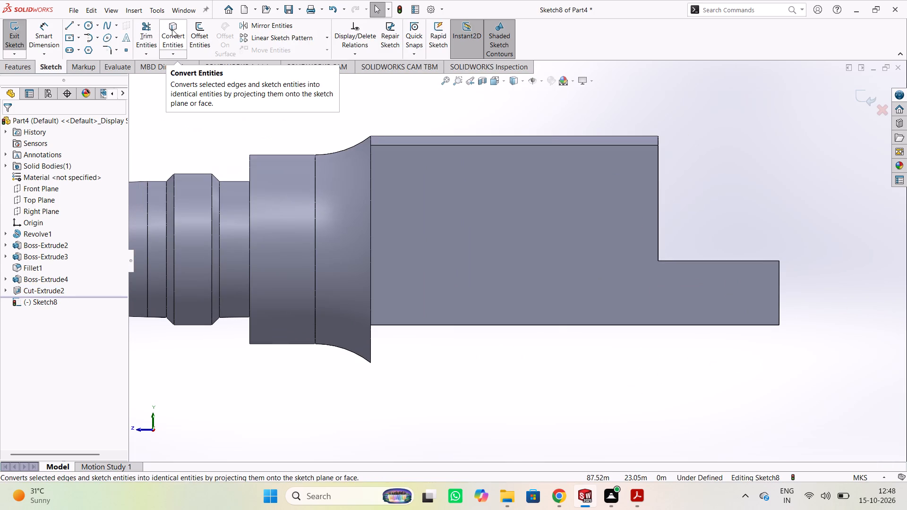
left_click(69, 38)
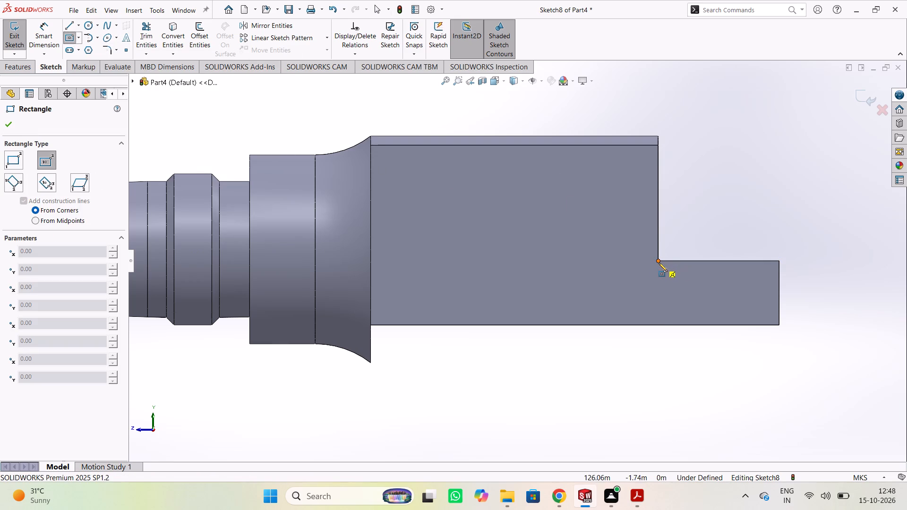
left_click(658, 262)
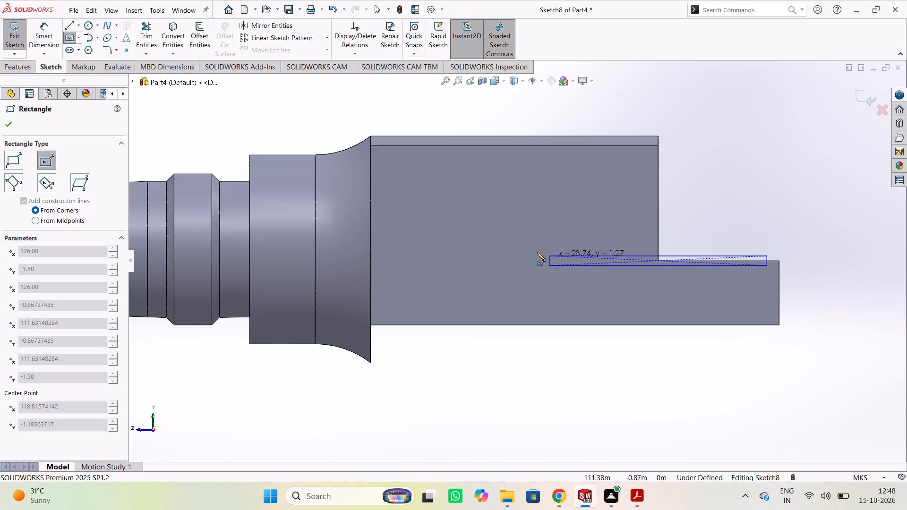
left_click(491, 251)
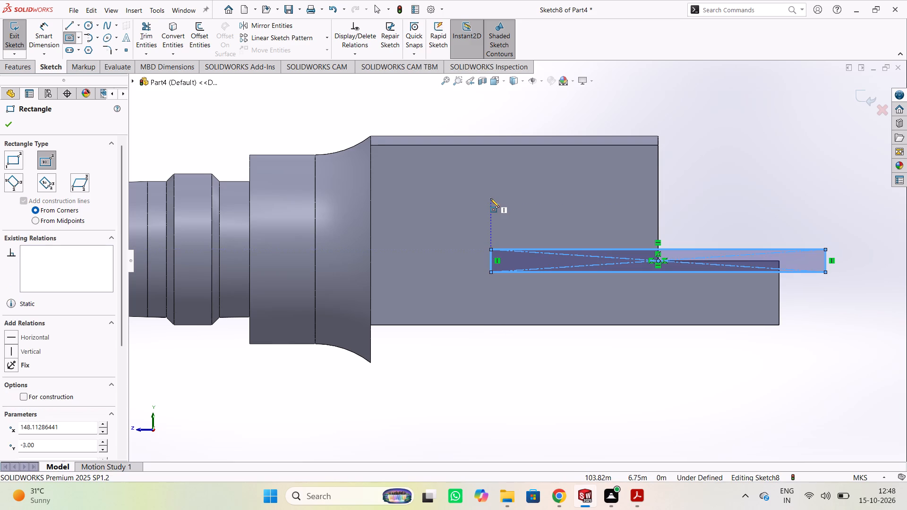
key("Escape")
Dimension the sketched rectangle 3 m high and 54 m long.
right_click(757, 165)
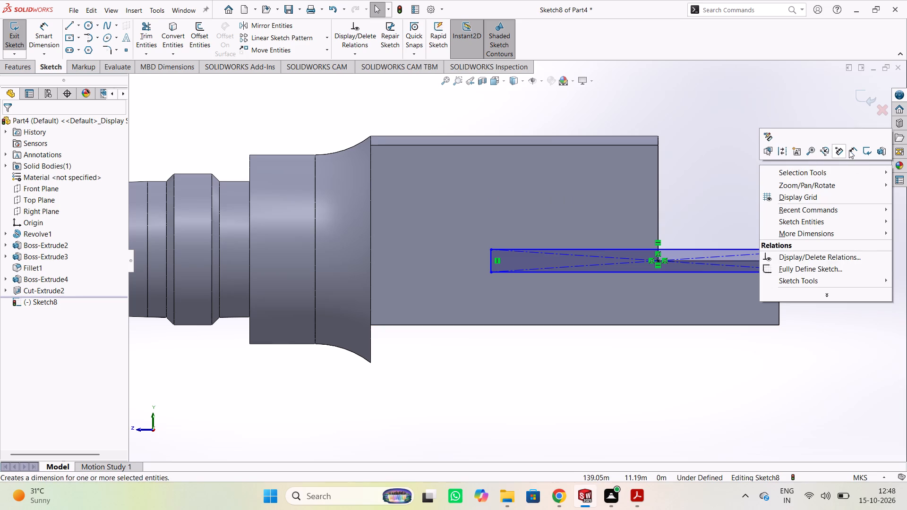
left_click(849, 150)
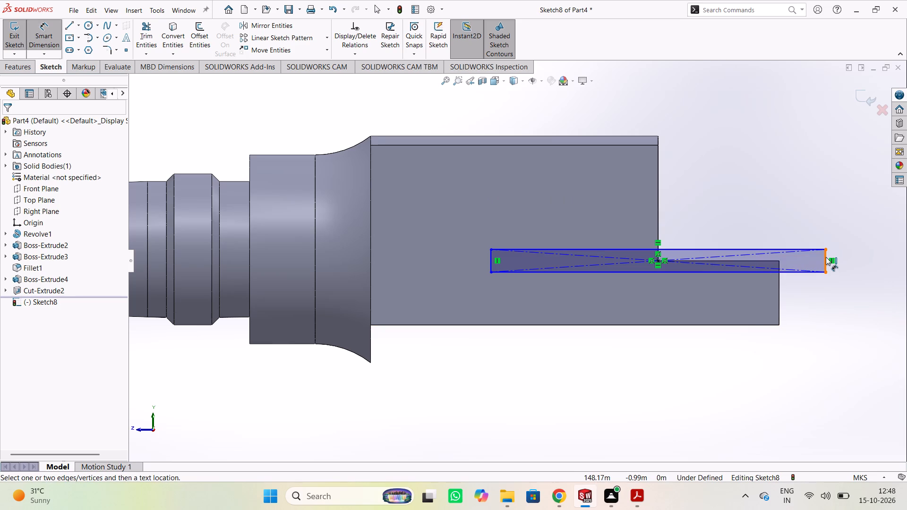
left_click(826, 257)
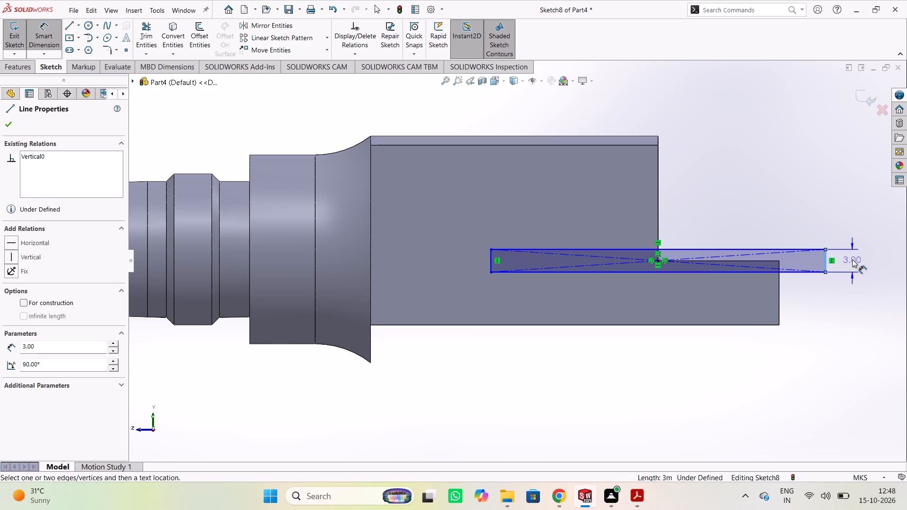
left_click(852, 259)
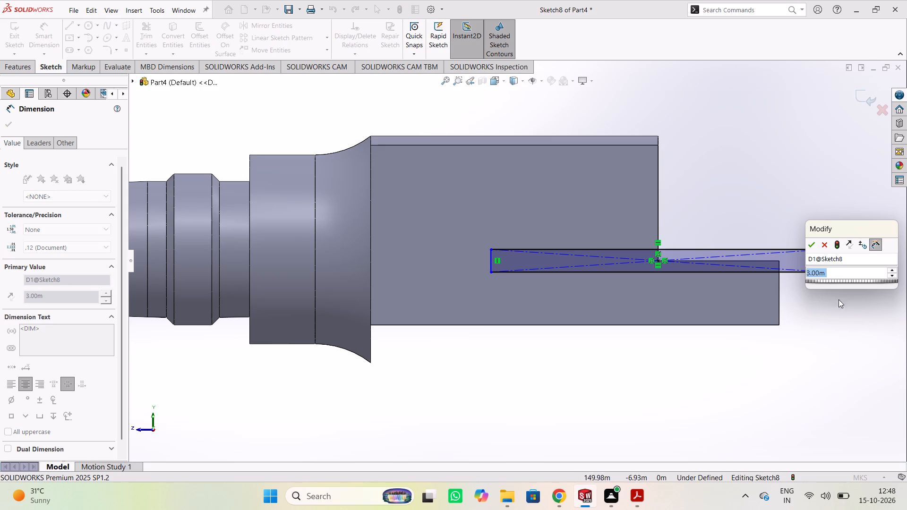
left_click(812, 246)
left_click(805, 316)
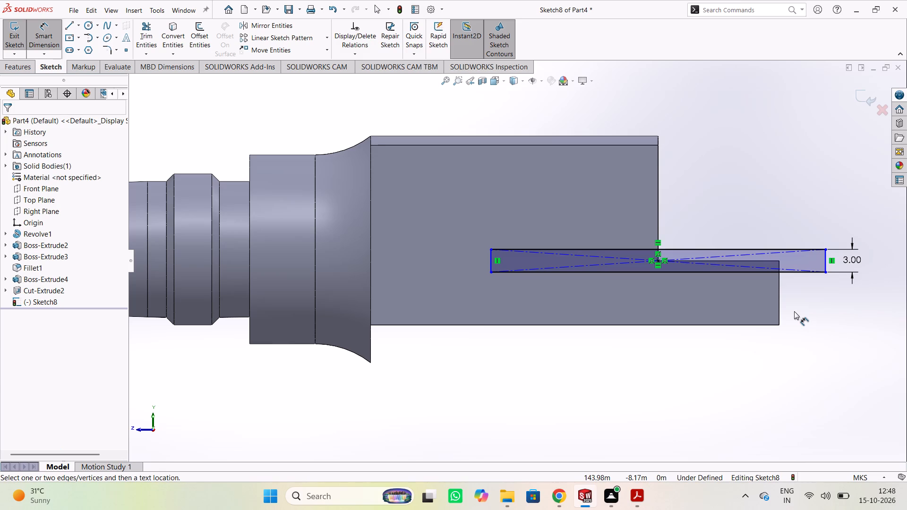
left_click(825, 265)
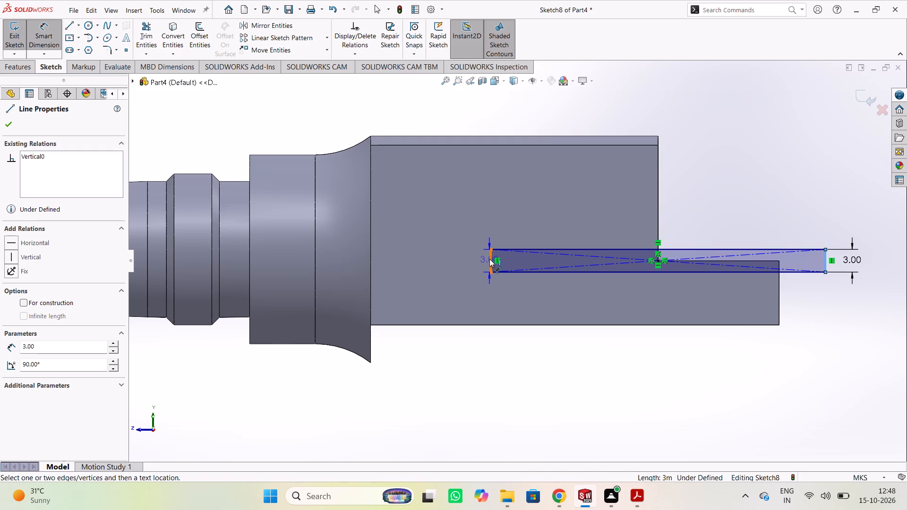
left_click(490, 258)
left_click(664, 350)
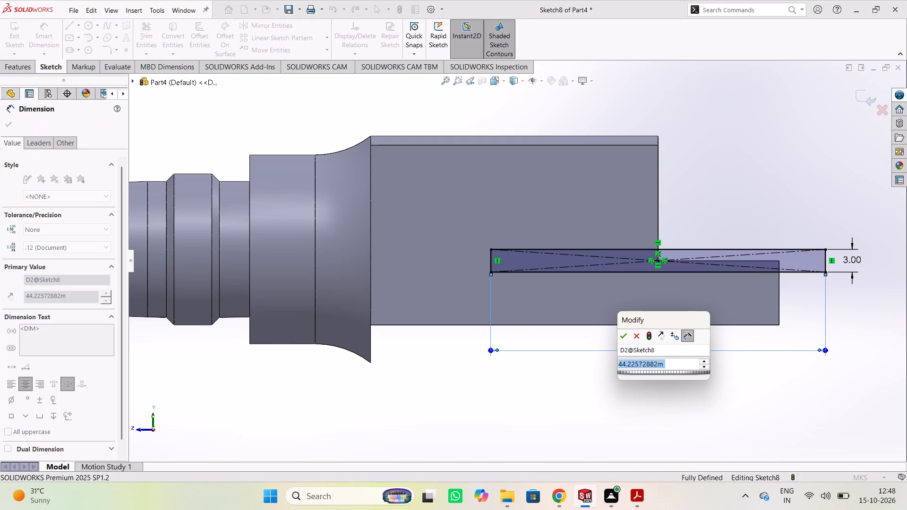
type("54")
key("Return")
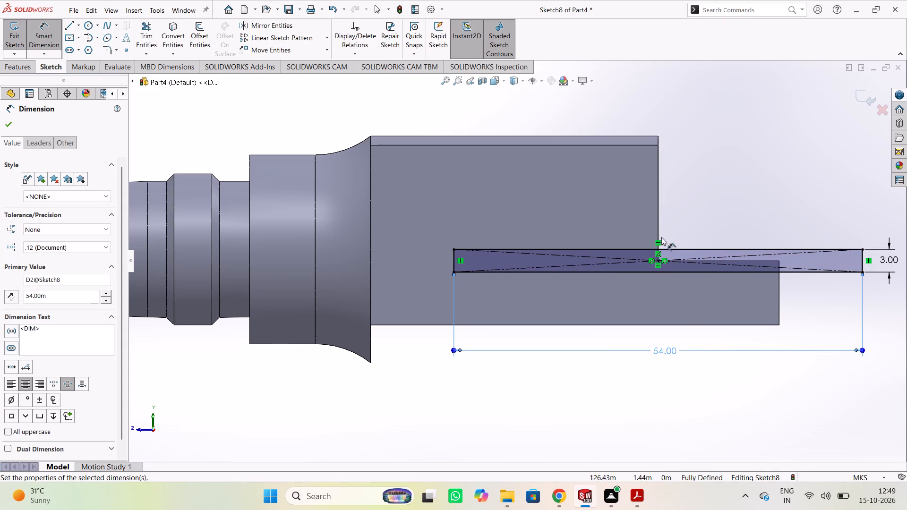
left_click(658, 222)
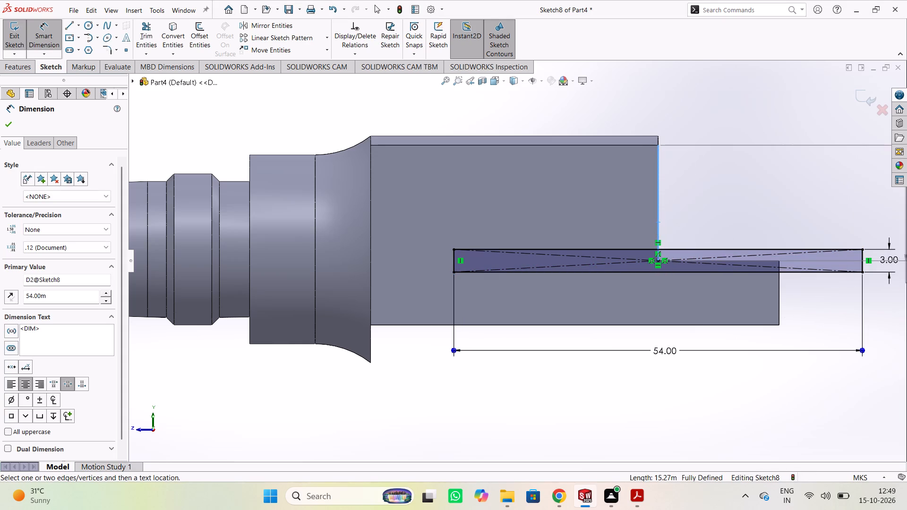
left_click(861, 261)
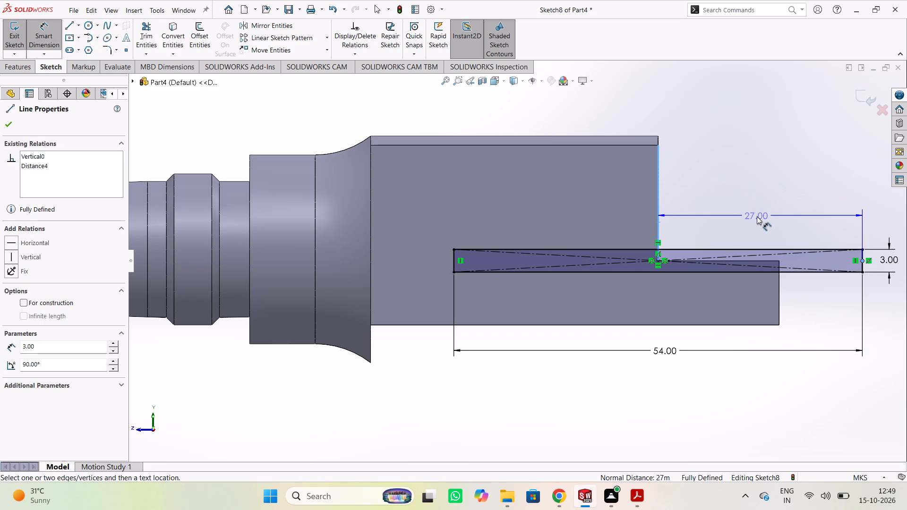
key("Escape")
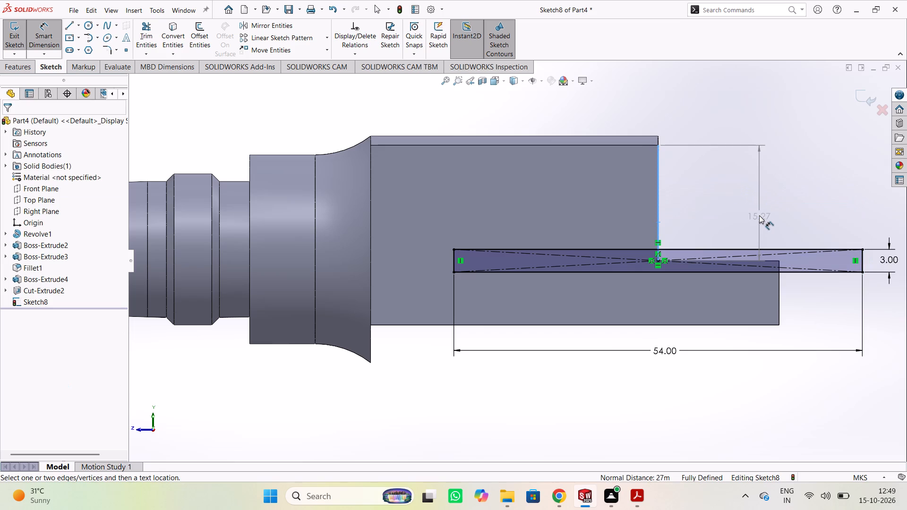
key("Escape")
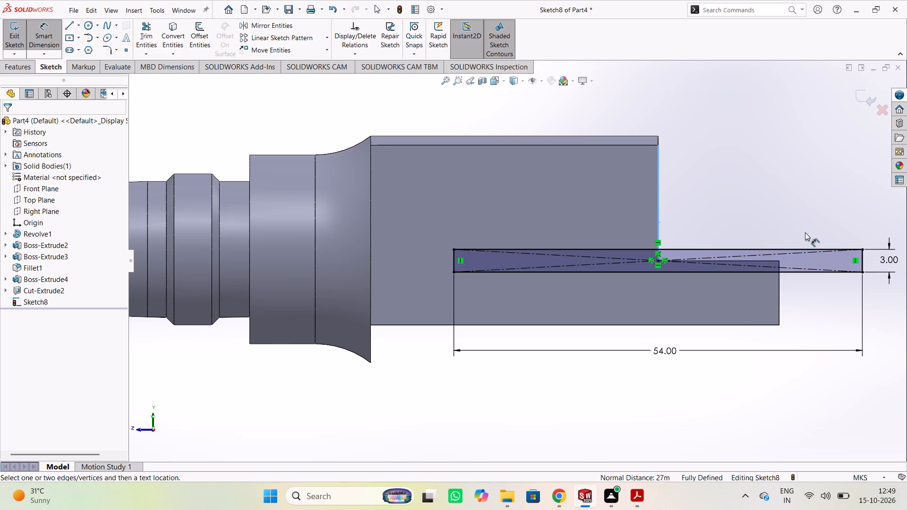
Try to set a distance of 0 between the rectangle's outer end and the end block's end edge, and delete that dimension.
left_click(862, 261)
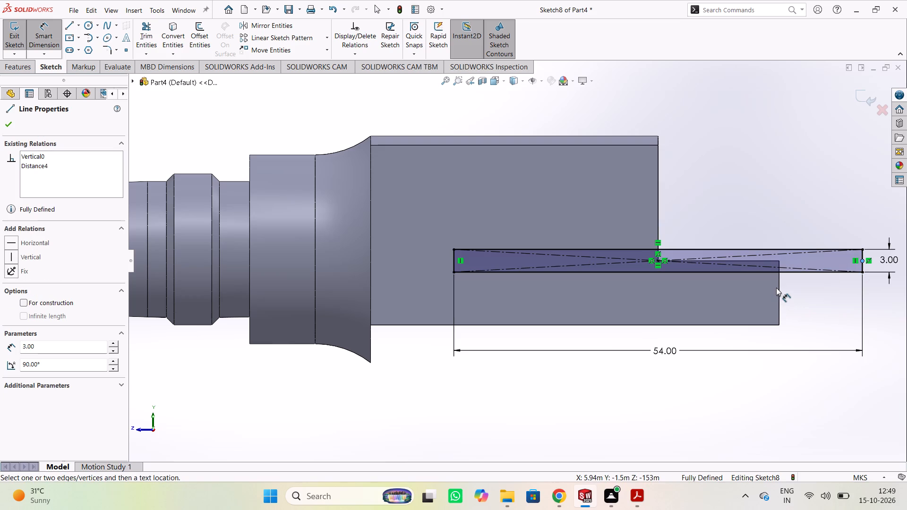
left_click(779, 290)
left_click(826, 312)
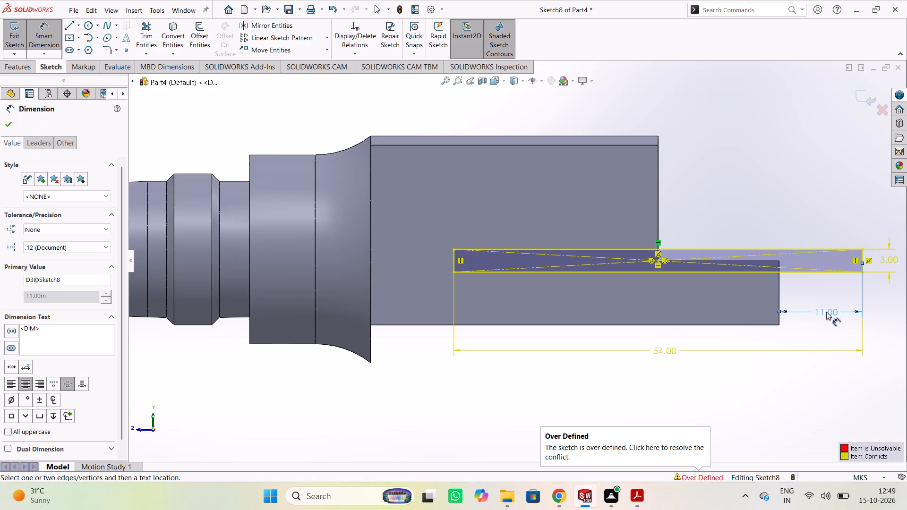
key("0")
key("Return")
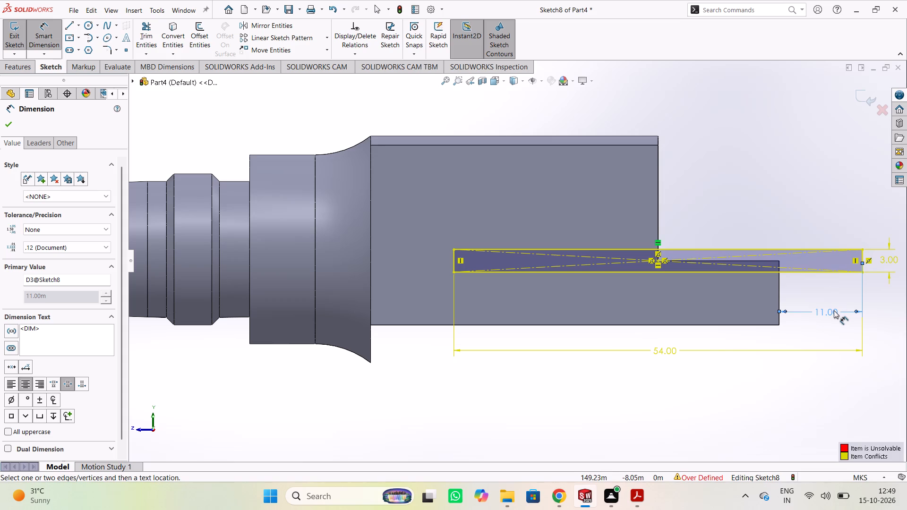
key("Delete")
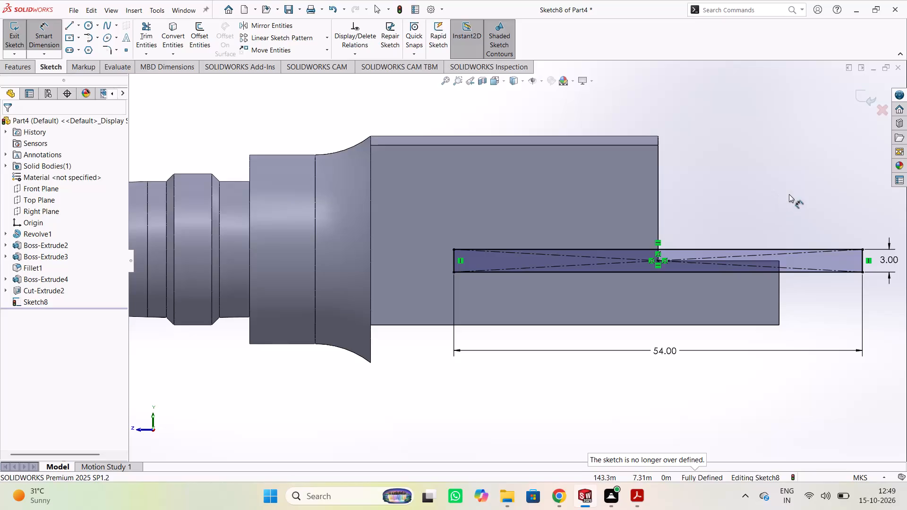
Create an Extruded Cut from the 54 m by 3 m rectangle, set to Through All, to slot the tang.
middle_click_drag(787, 192, 753, 202)
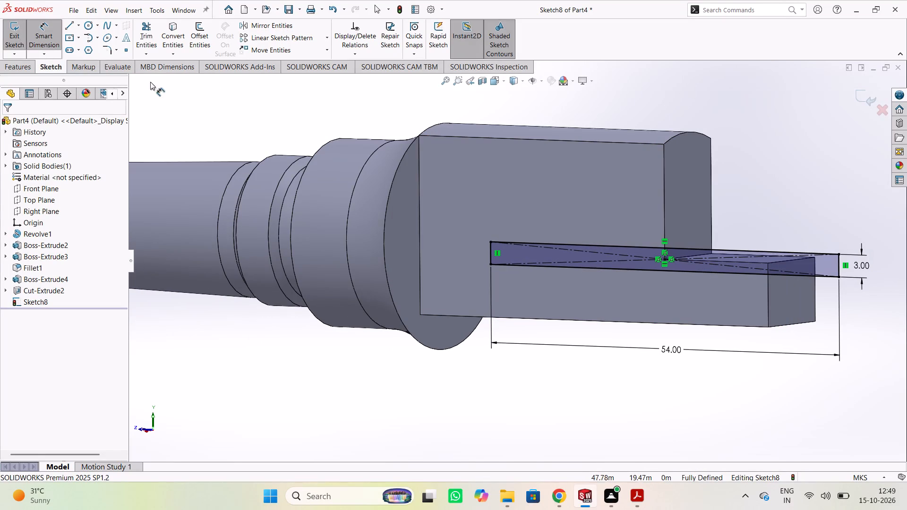
left_click(24, 67)
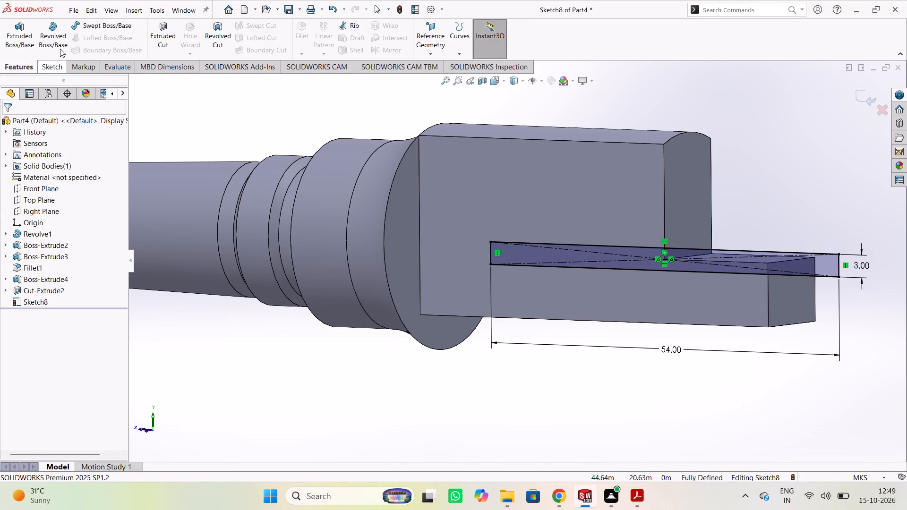
left_click(157, 32)
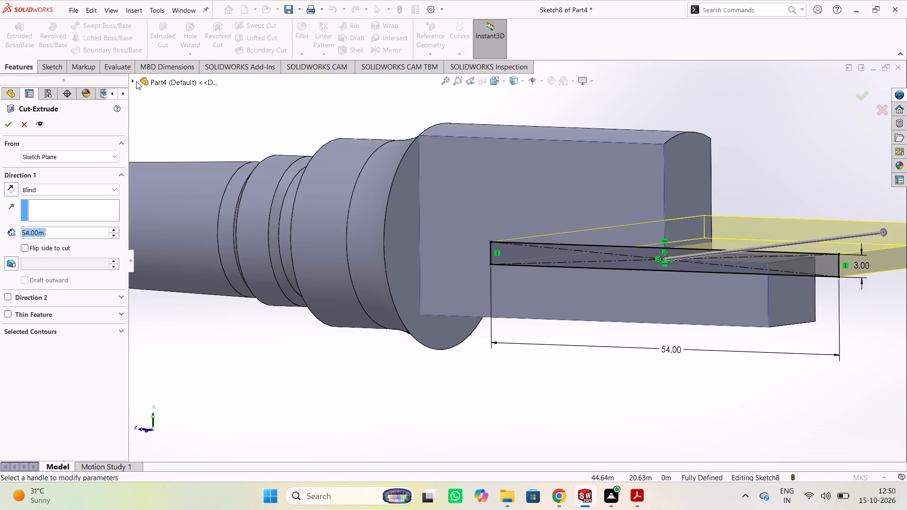
left_click(56, 190)
left_click(54, 206)
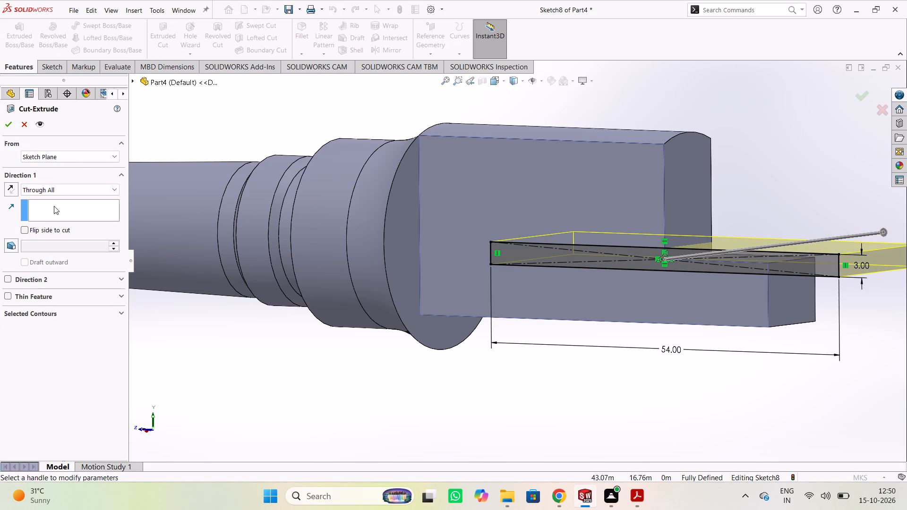
left_click(3, 120)
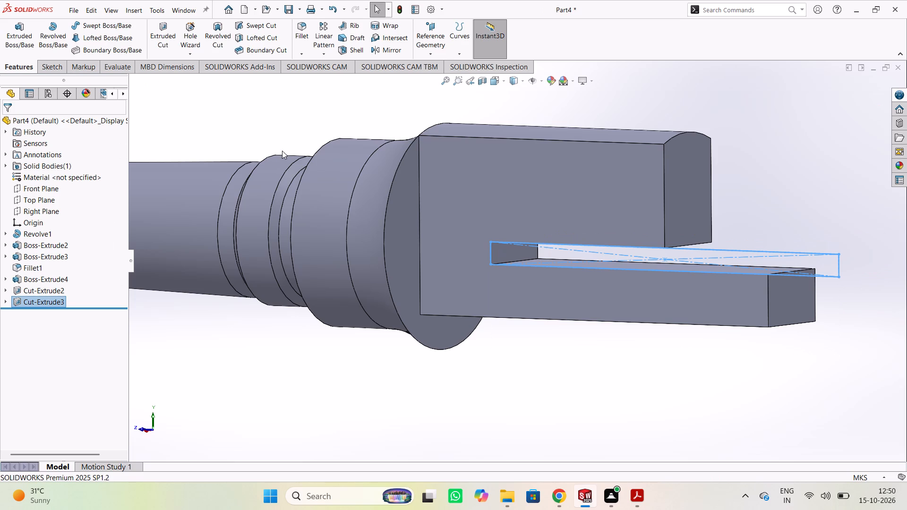
left_click(287, 126)
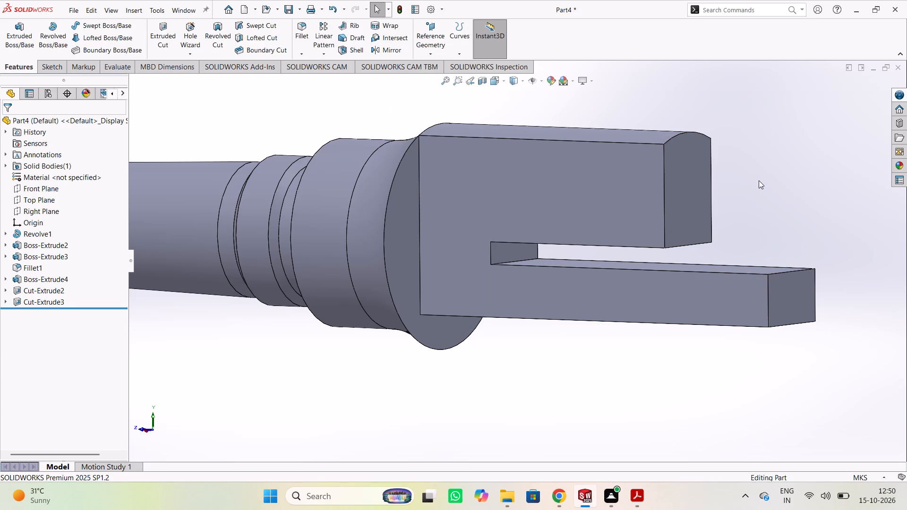
On the tang's large flat side face, sketch a closed line rectangle about 4.7 m by 5.1 m adjoining the slot's inner end.
middle_click_drag(776, 170, 746, 176)
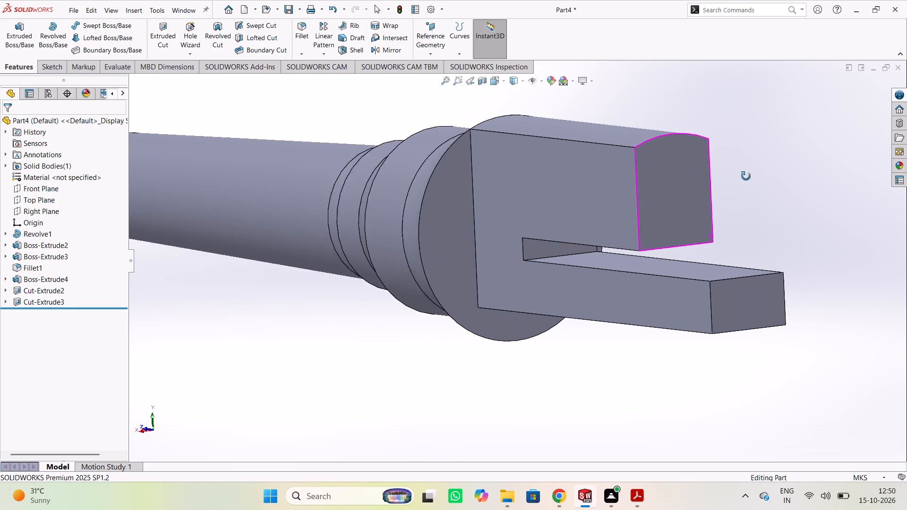
middle_click_drag(746, 176, 763, 192)
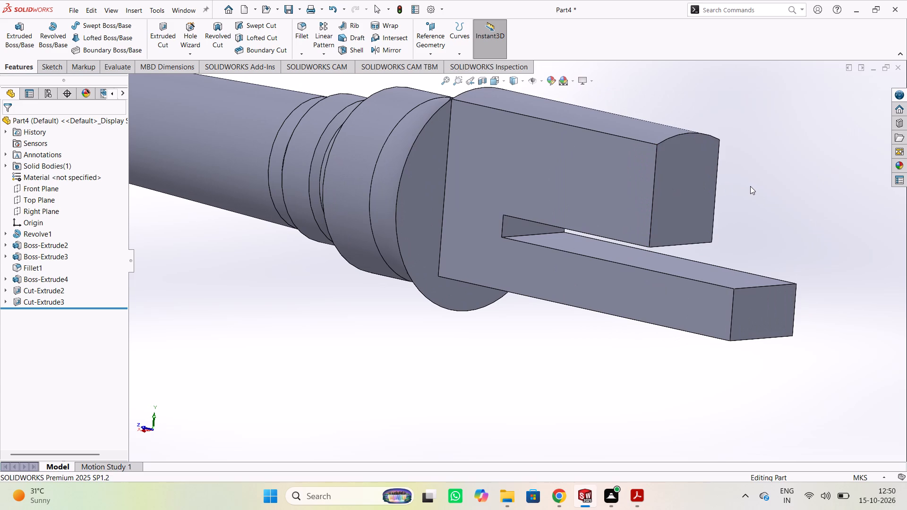
left_click(493, 246)
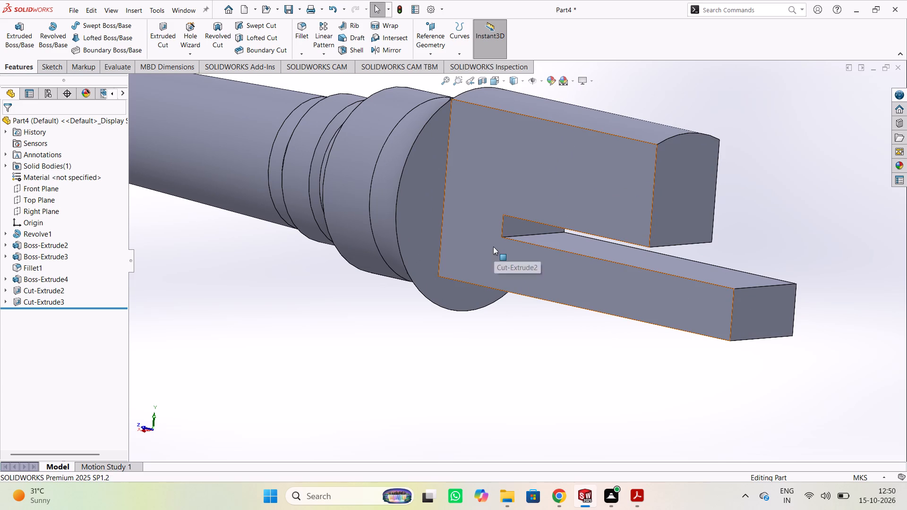
left_click(531, 219)
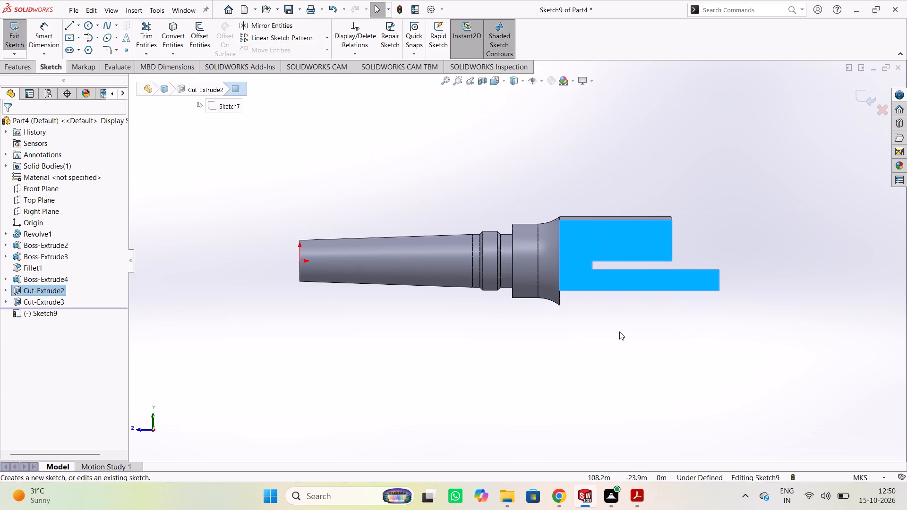
left_click(619, 331)
scroll(613, 250, "down", 4)
scroll(561, 241, "down", 2)
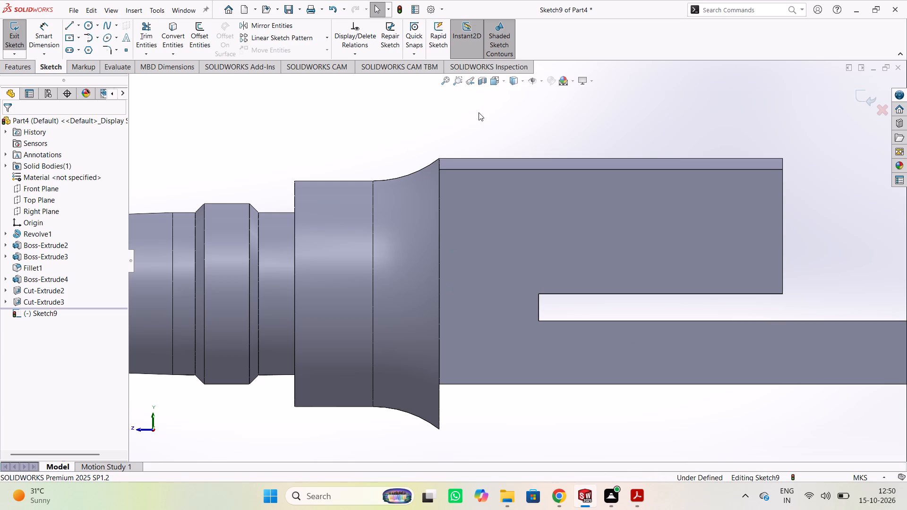
left_click(65, 25)
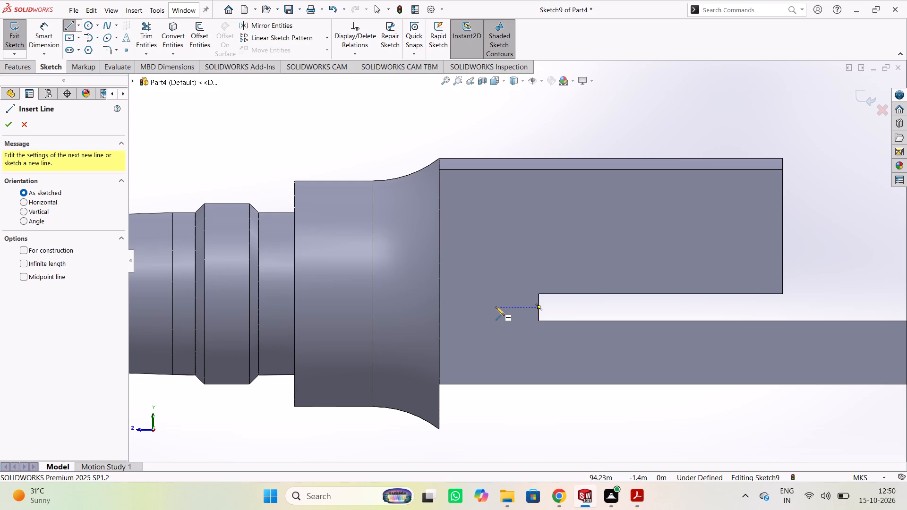
left_click(496, 307)
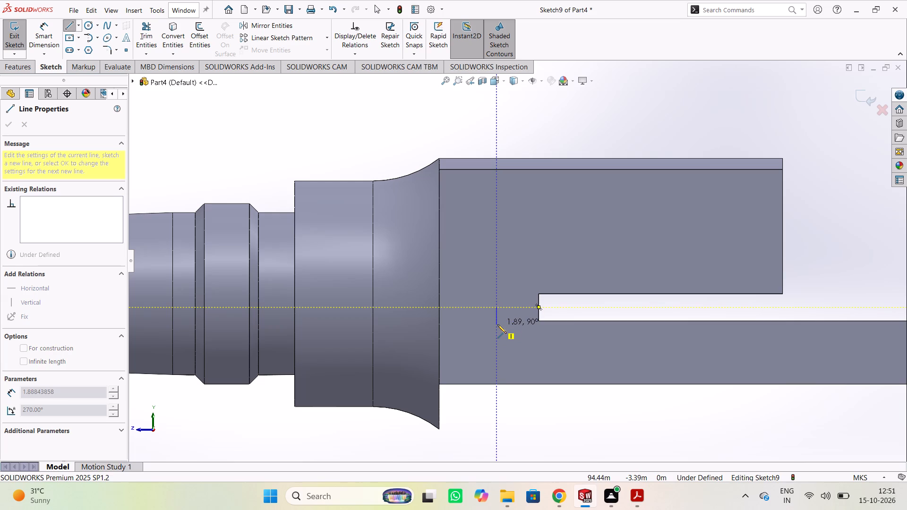
left_click(497, 328)
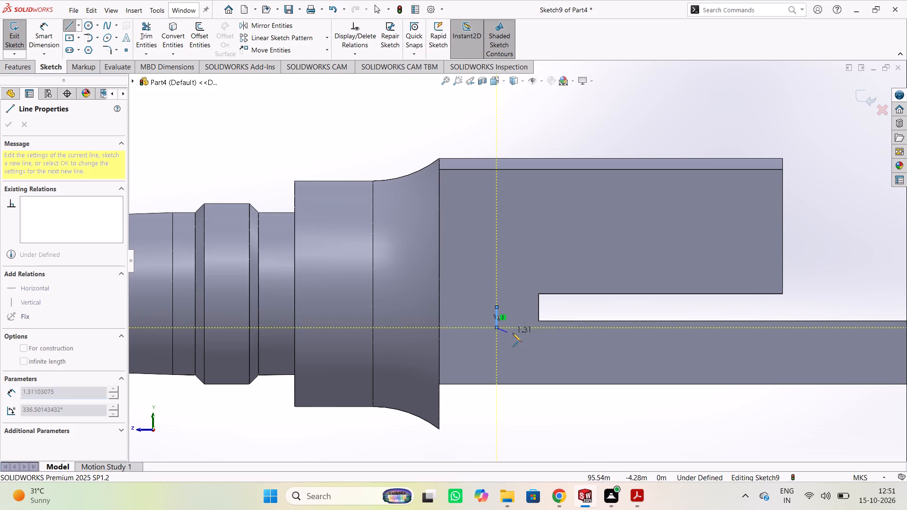
left_click(539, 328)
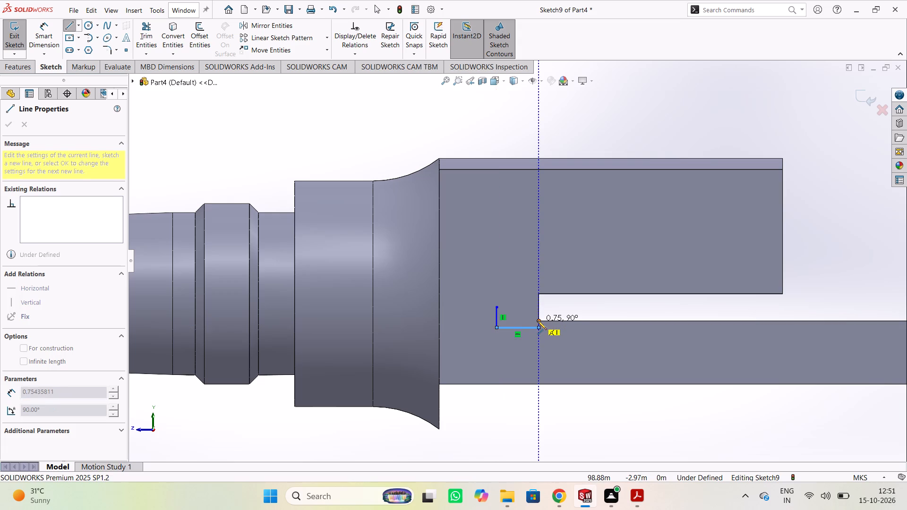
left_click(538, 281)
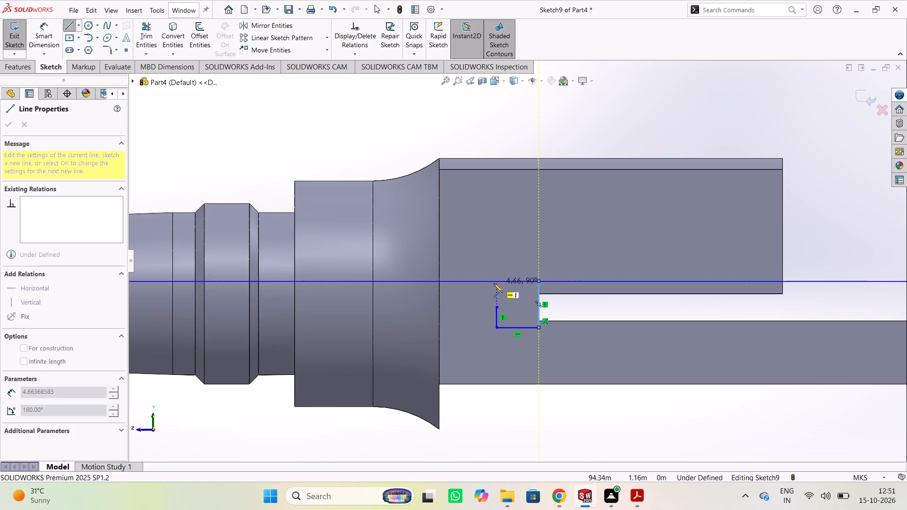
left_click(499, 283)
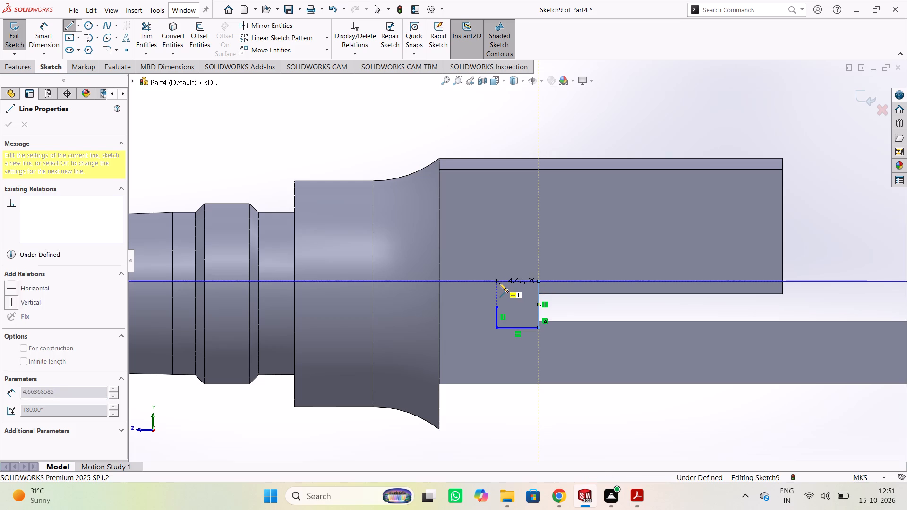
left_click(496, 307)
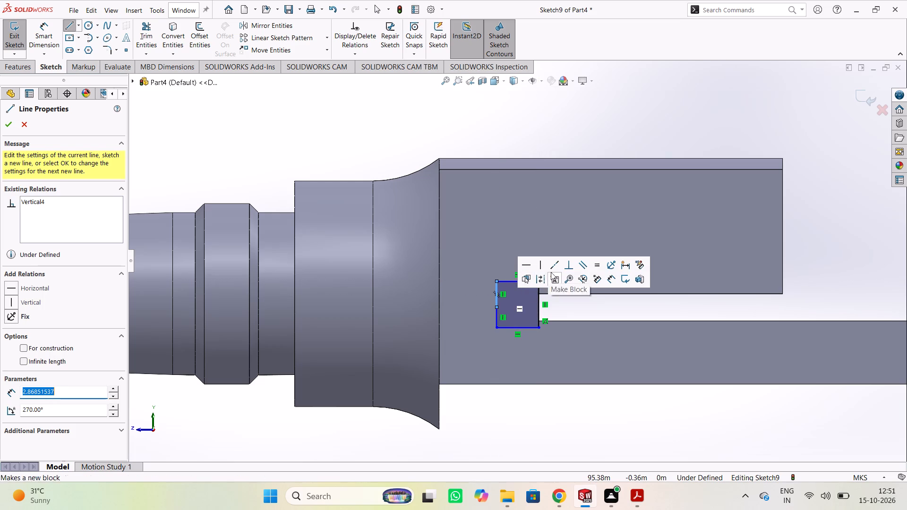
Dimension the rectangle's lower horizontal side at 5.5 m.
left_click(611, 277)
left_click(527, 328)
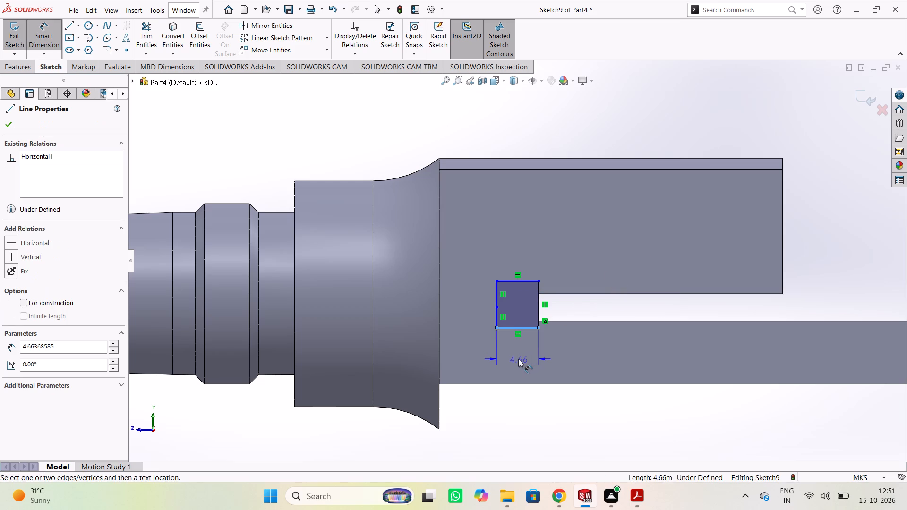
left_click(517, 358)
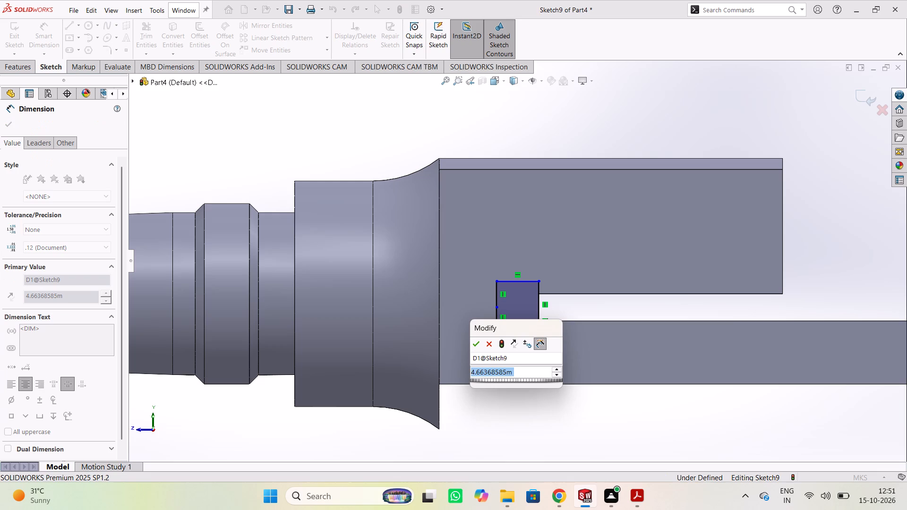
key("5")
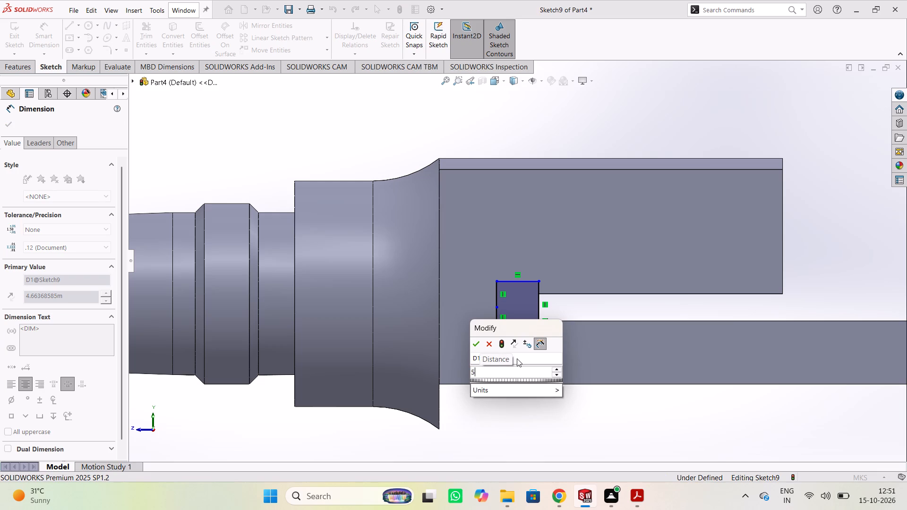
type(".5")
key("Return")
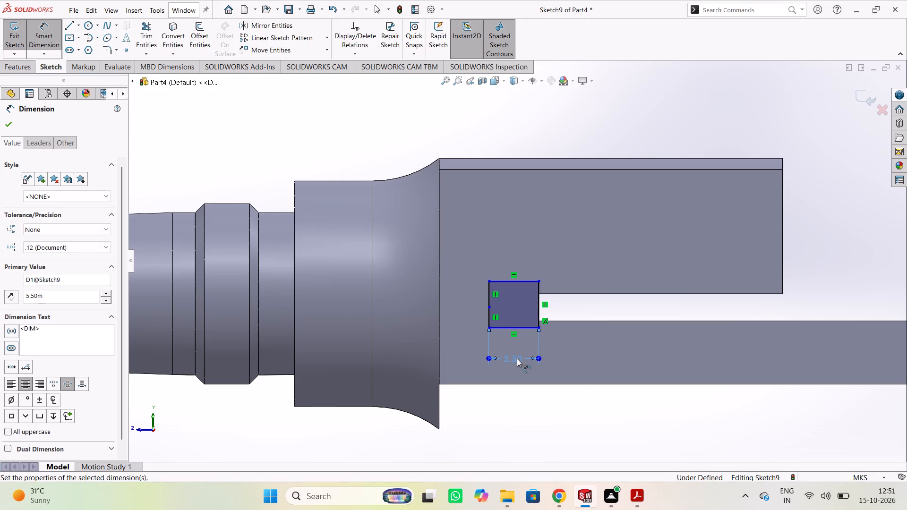
Dimension the rectangle's vertical side along the slot's inner end, entering 2 m and changing it to 4 m.
left_click(539, 304)
key("Escape")
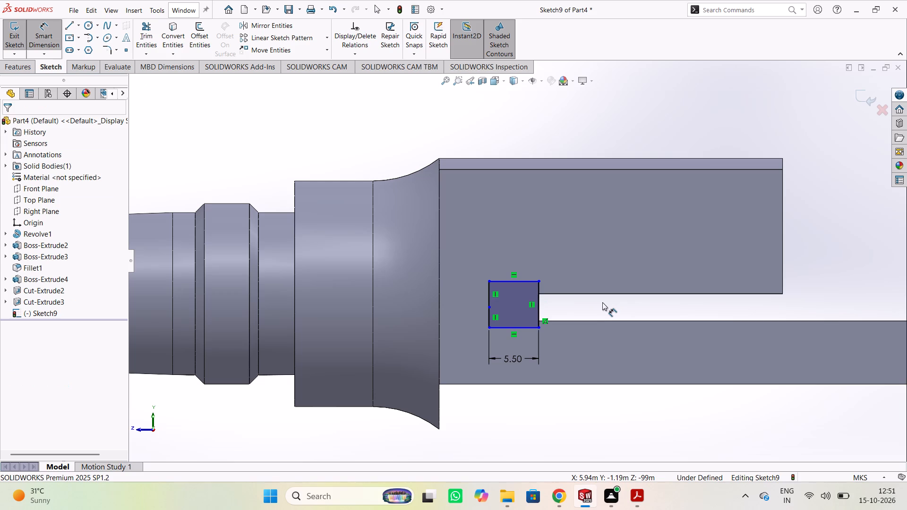
left_click(538, 303)
key("Escape")
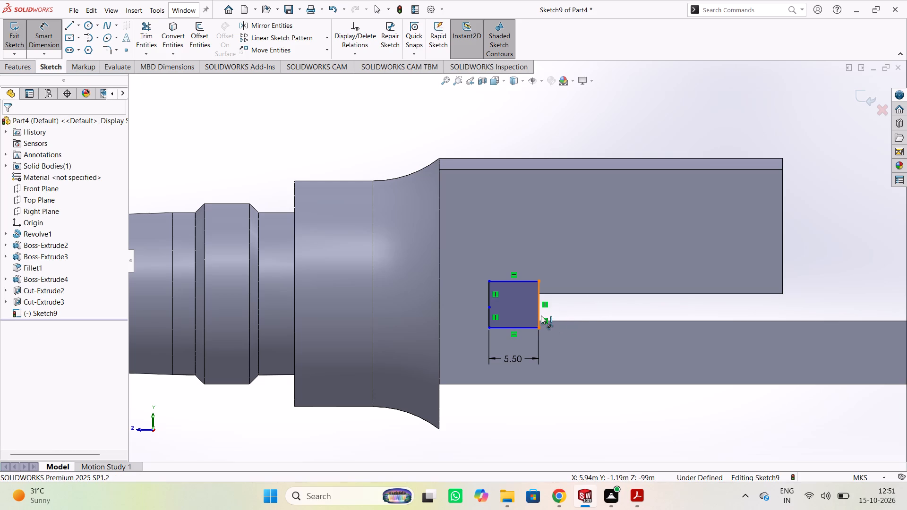
left_click(539, 312)
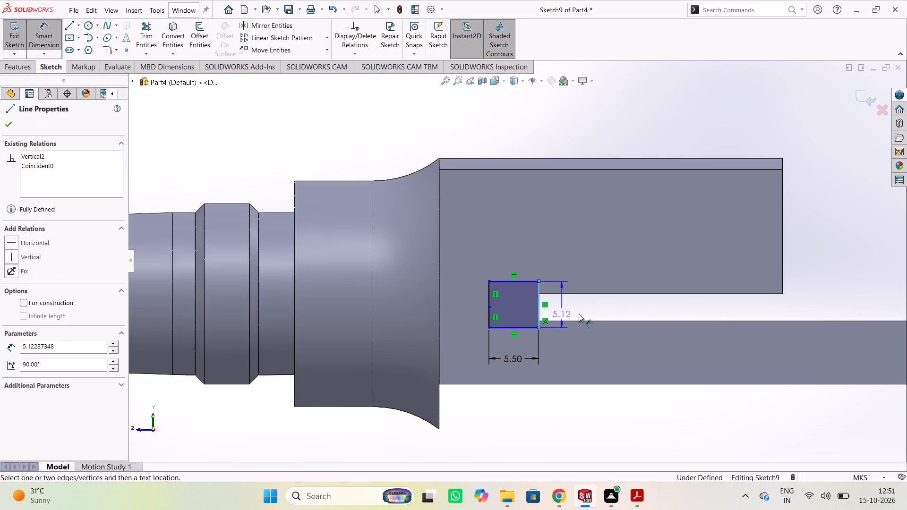
left_click(599, 303)
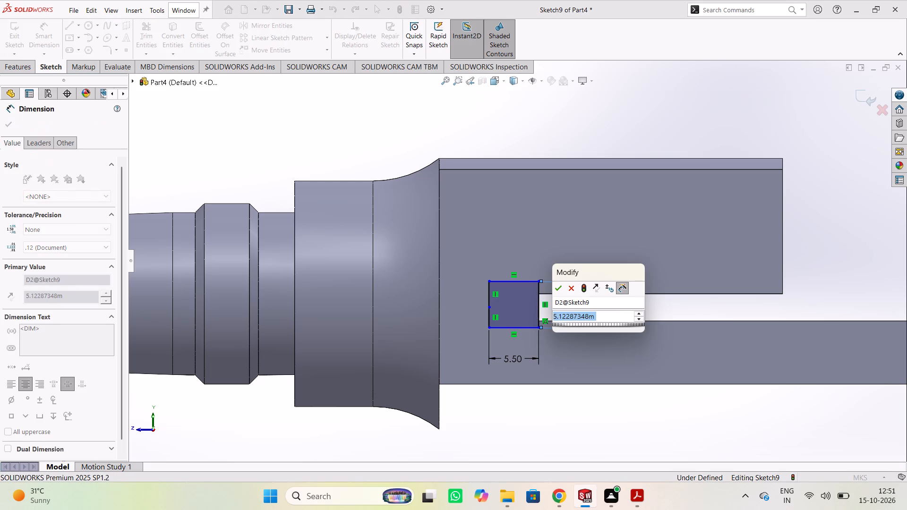
key("4")
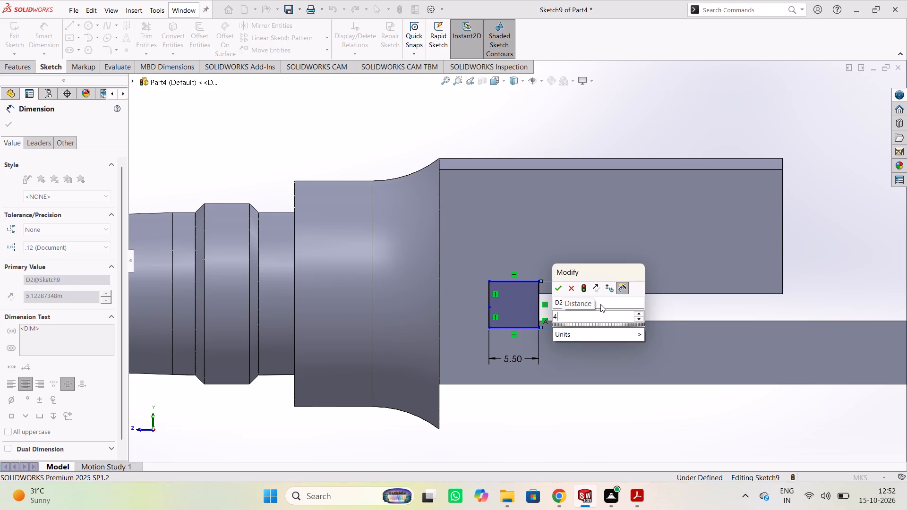
key("BackSpace")
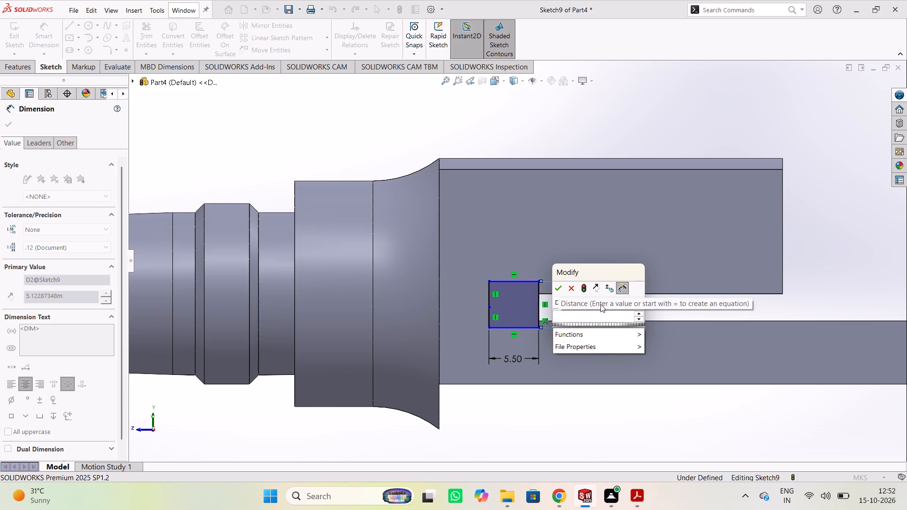
key("2")
key("Return")
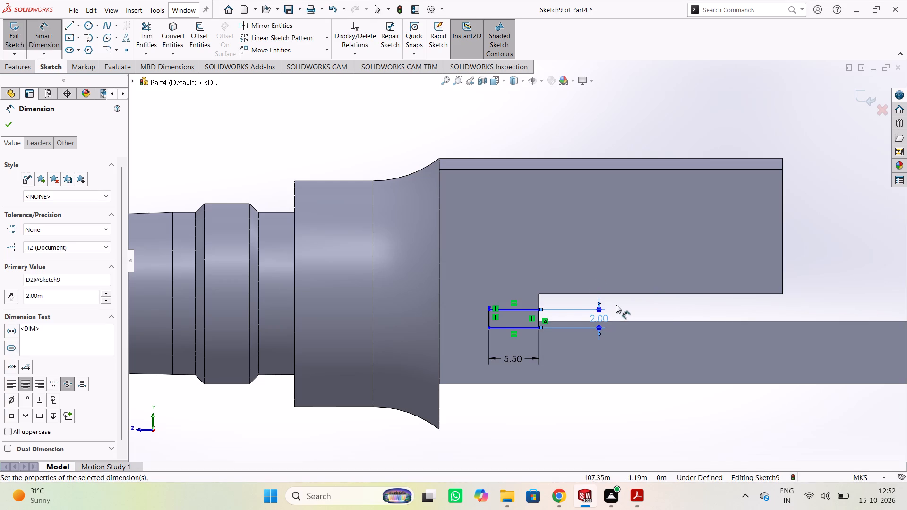
double_click(599, 320)
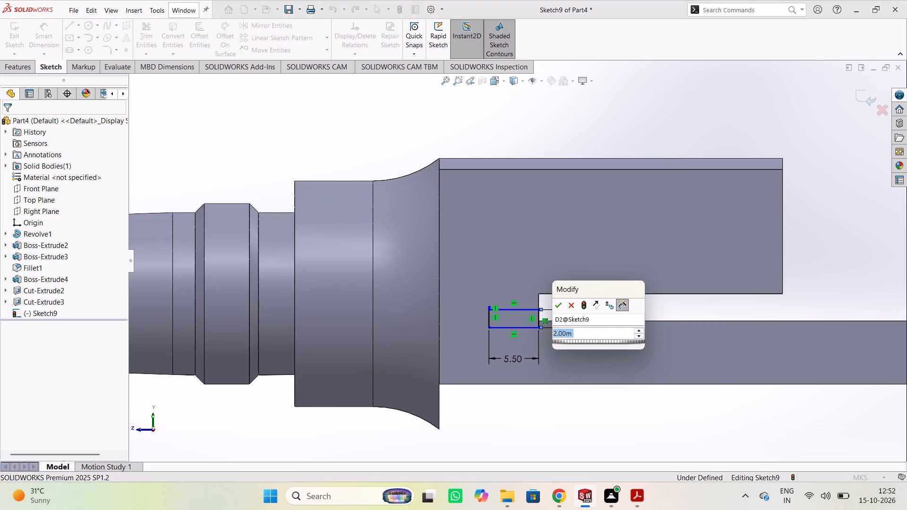
key("4")
key("Return")
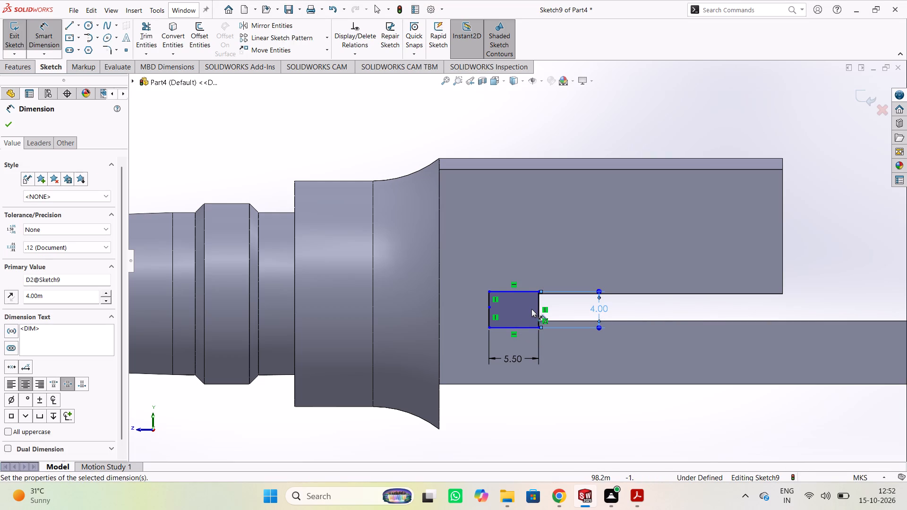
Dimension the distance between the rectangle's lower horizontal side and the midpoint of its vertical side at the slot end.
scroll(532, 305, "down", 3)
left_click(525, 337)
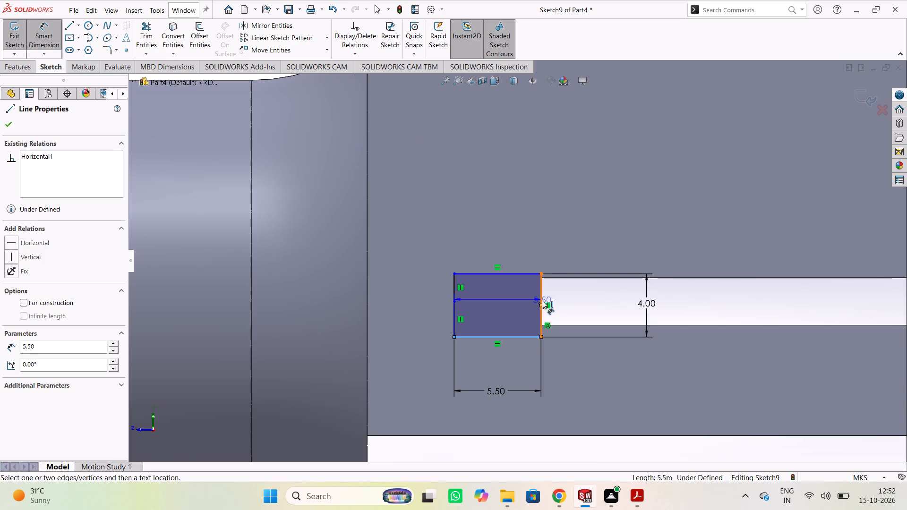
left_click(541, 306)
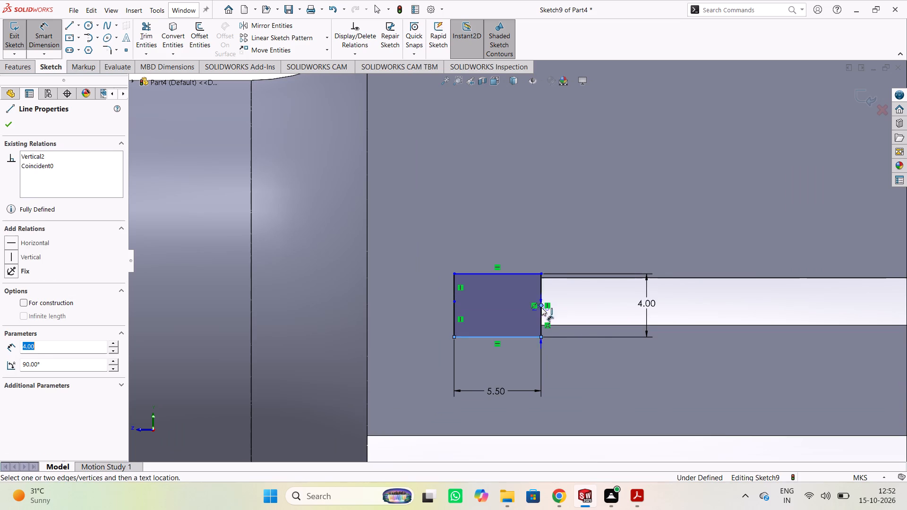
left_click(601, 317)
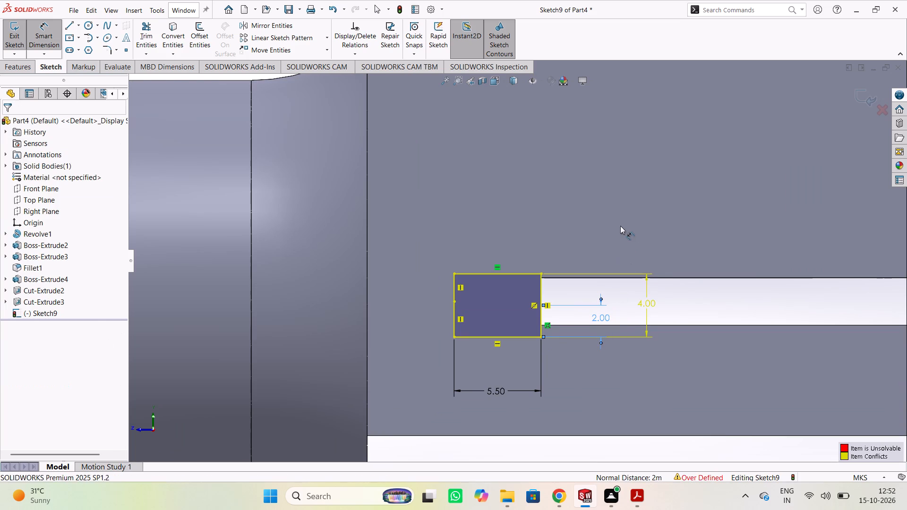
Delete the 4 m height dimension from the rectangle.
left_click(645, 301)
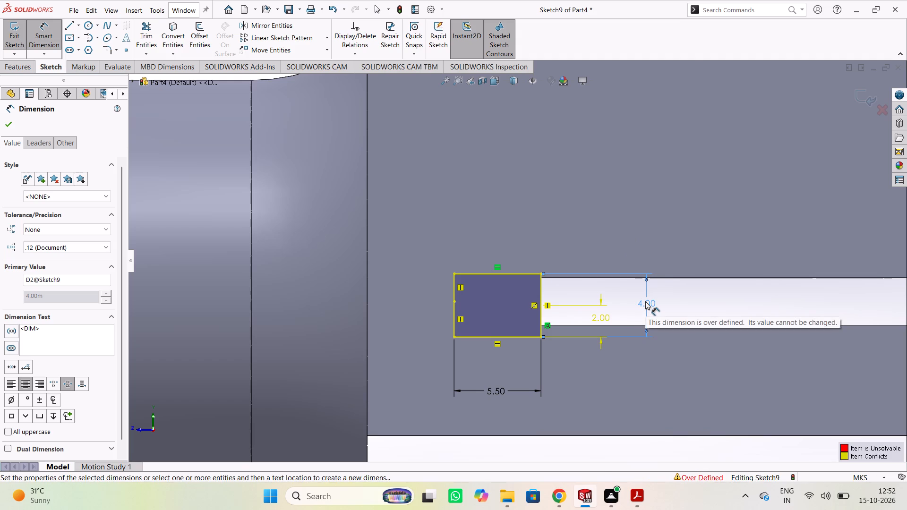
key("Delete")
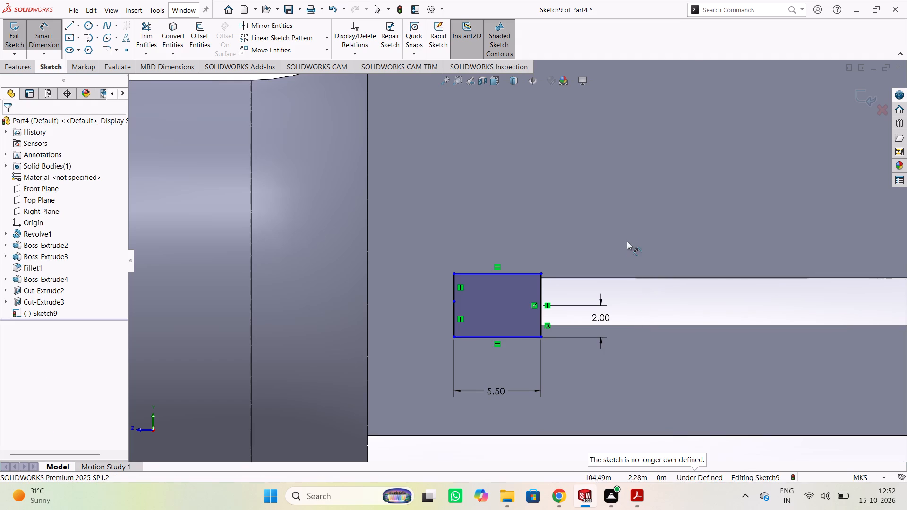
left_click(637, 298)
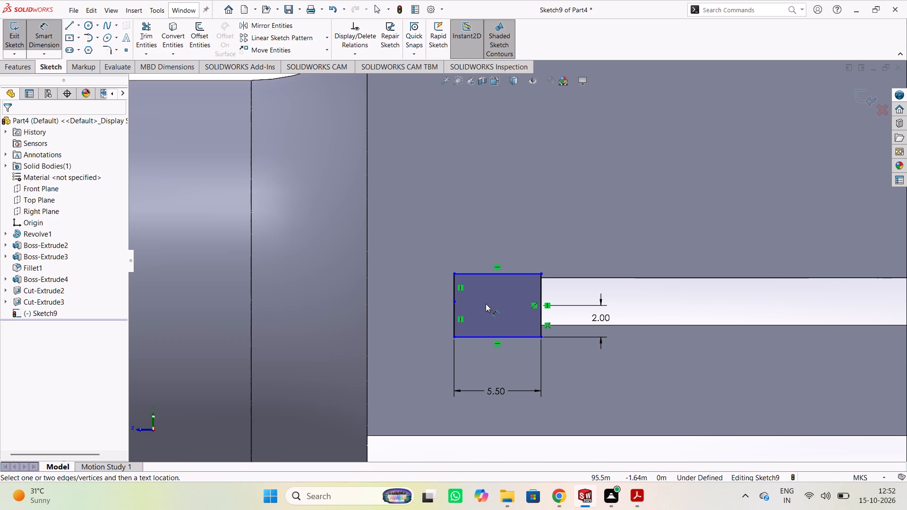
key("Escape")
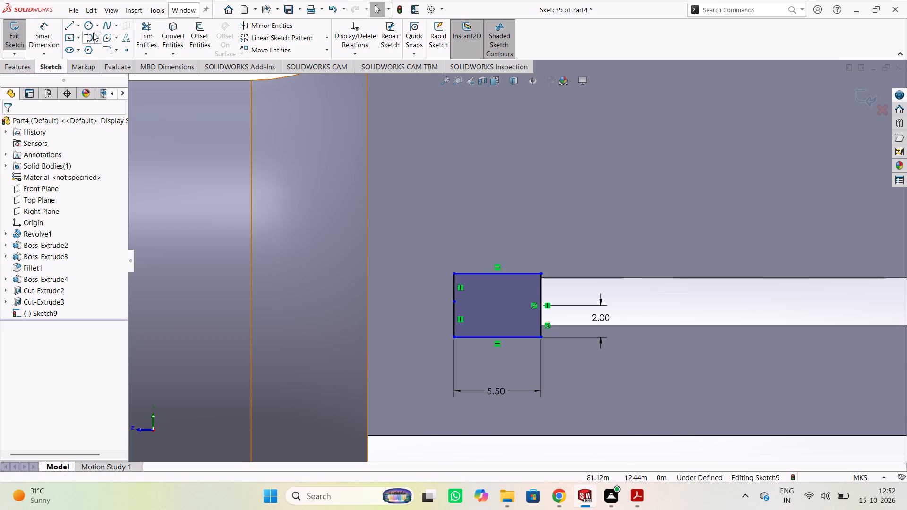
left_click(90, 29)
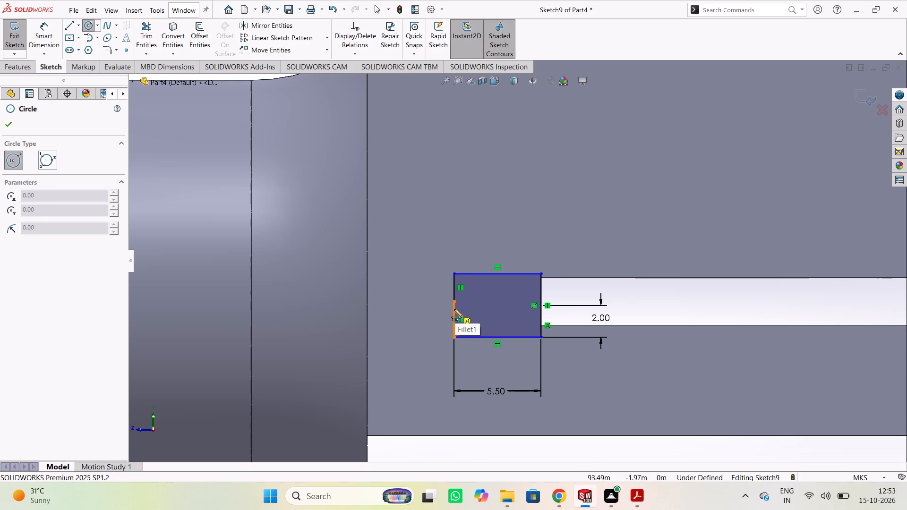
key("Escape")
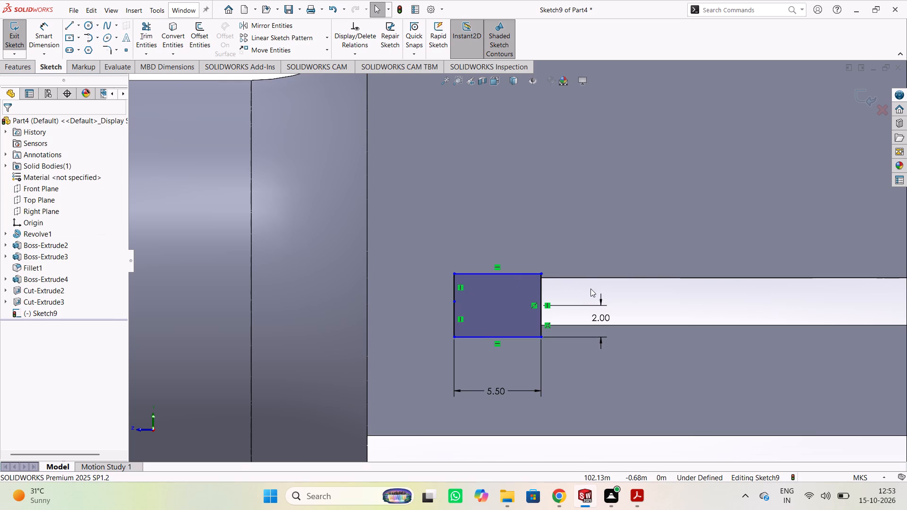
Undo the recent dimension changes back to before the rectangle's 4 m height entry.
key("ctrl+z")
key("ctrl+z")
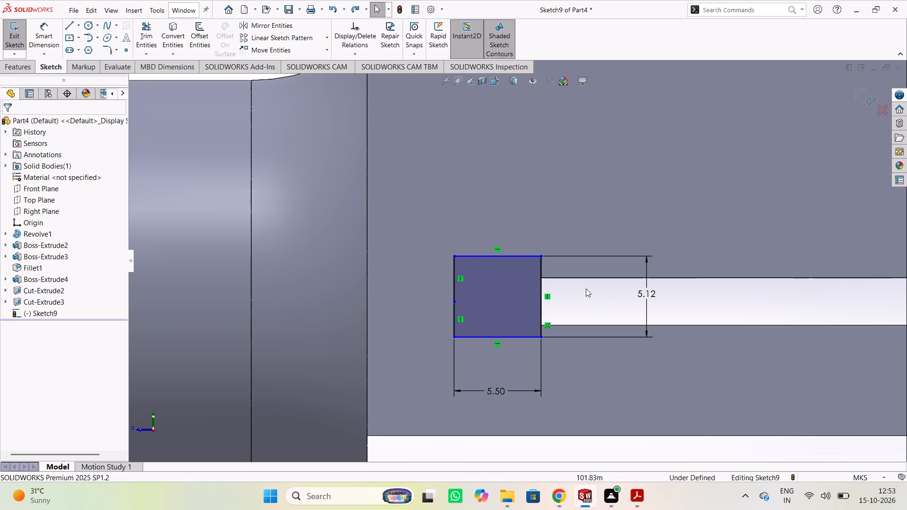
Sketch a circle of radius 2 m centred on the rectangle's vertical side farthest from the slot.
left_click(90, 27)
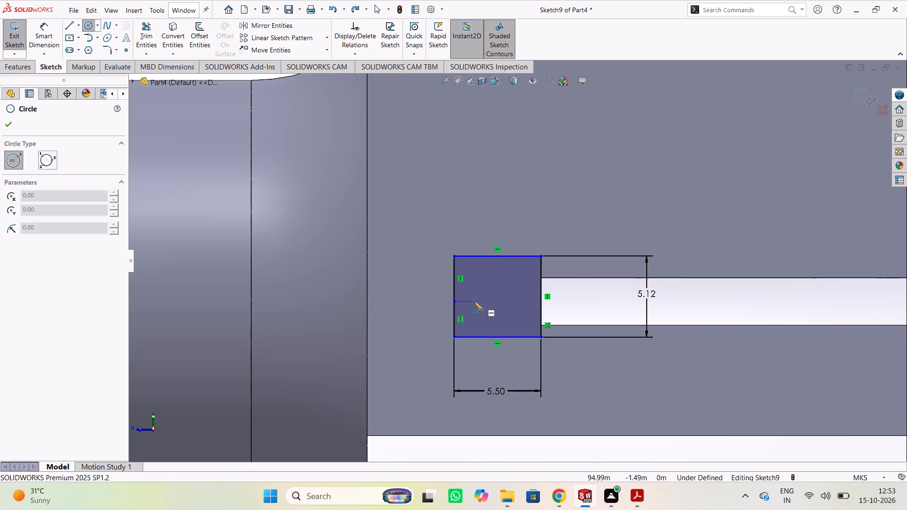
left_click(452, 301)
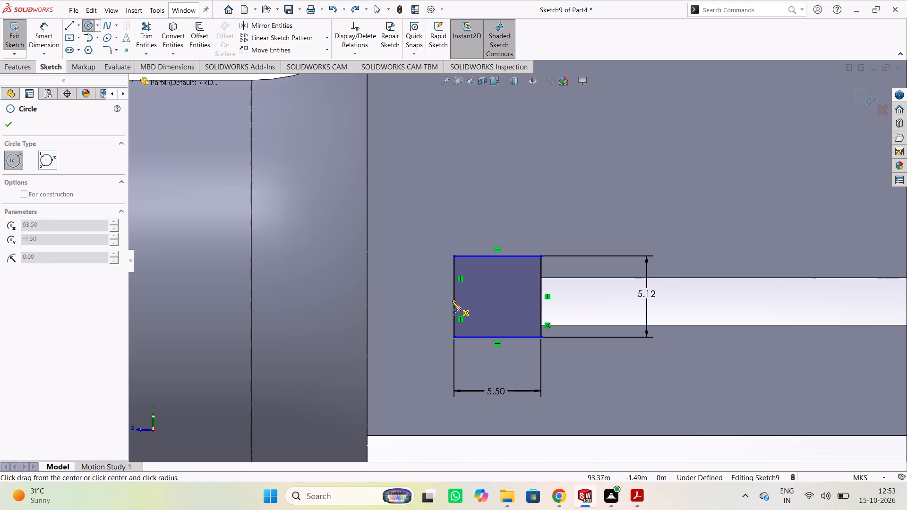
left_click(476, 326)
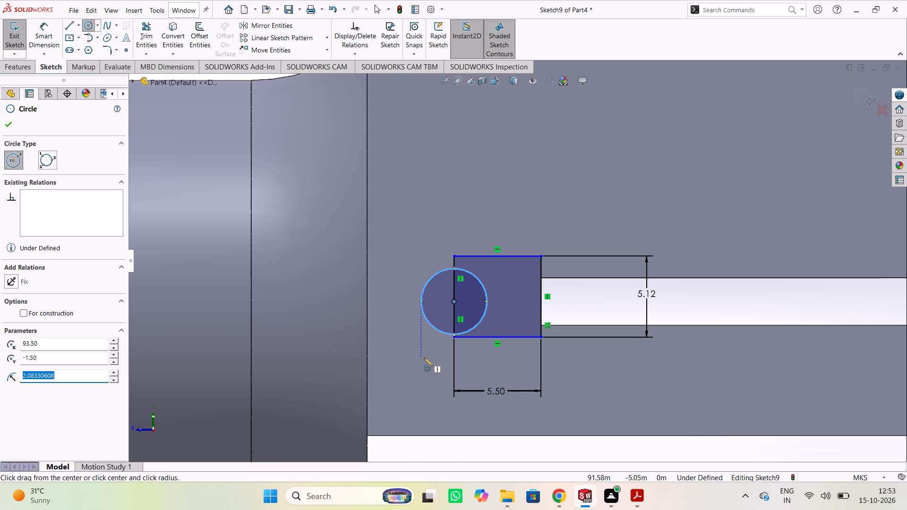
key("2")
key("Return")
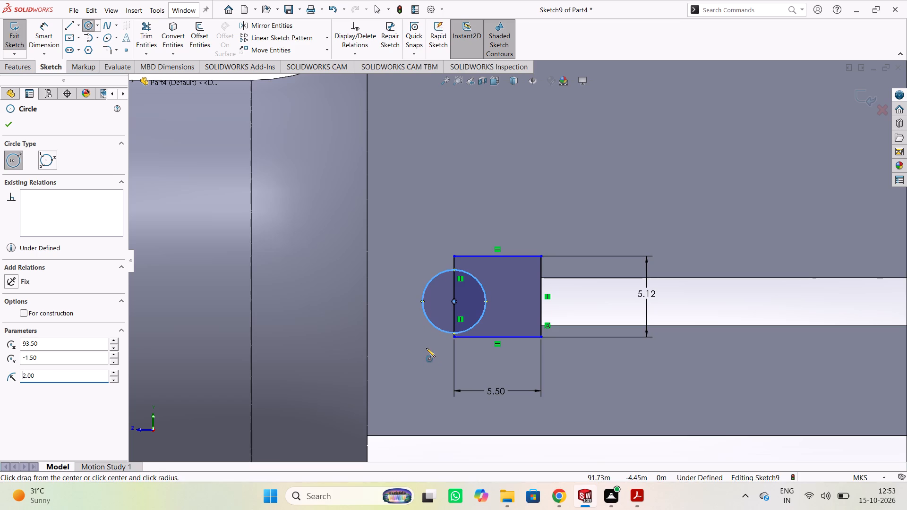
key("Escape")
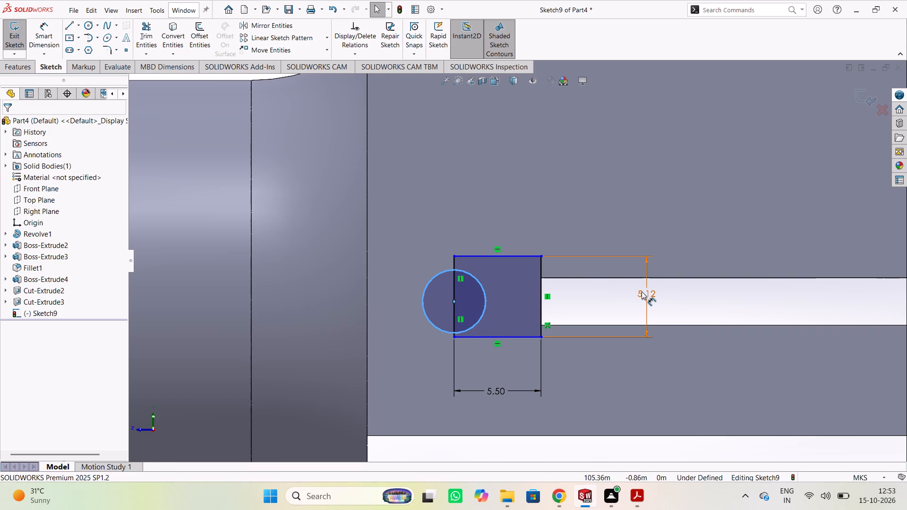
Set the rectangle's height dimension to 4 m.
left_click(642, 291)
key("4")
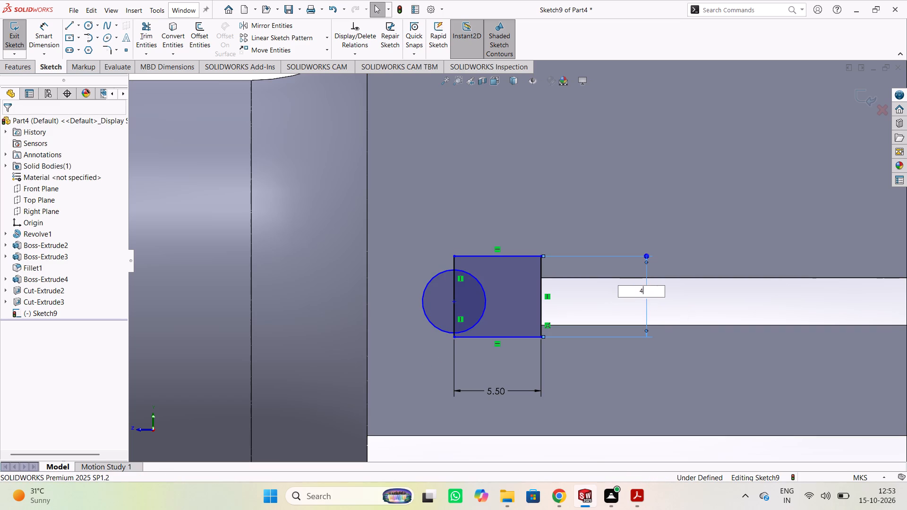
key("Return")
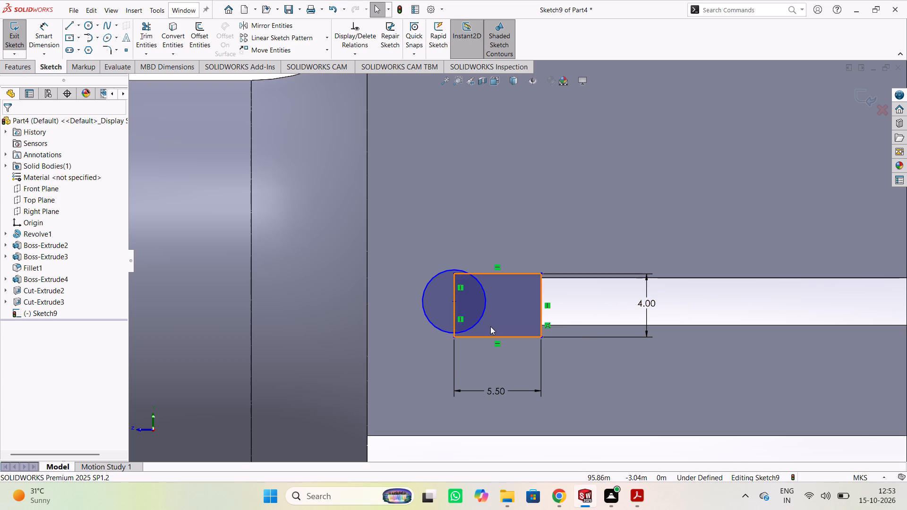
Dimension the circle centre's vertical distance from the rectangle's lower side, entering 2 m and undoing that value entry.
right_click(601, 306)
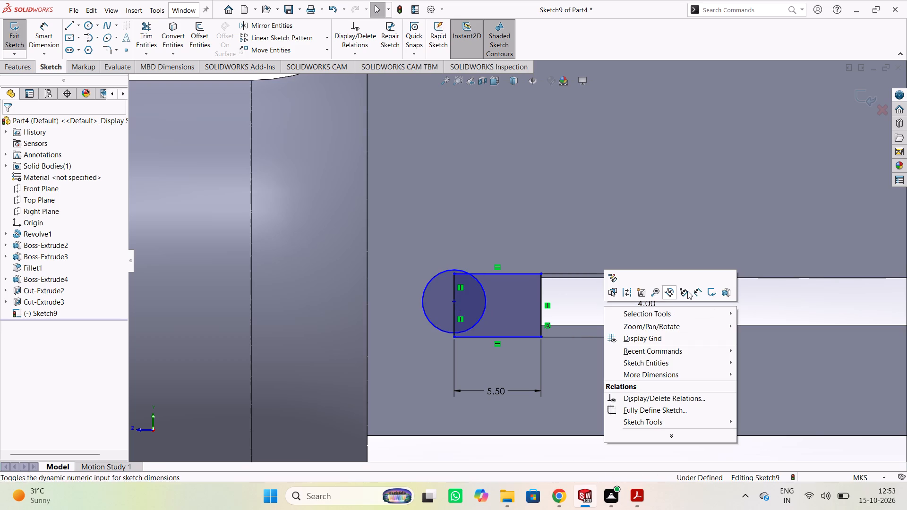
left_click(691, 287)
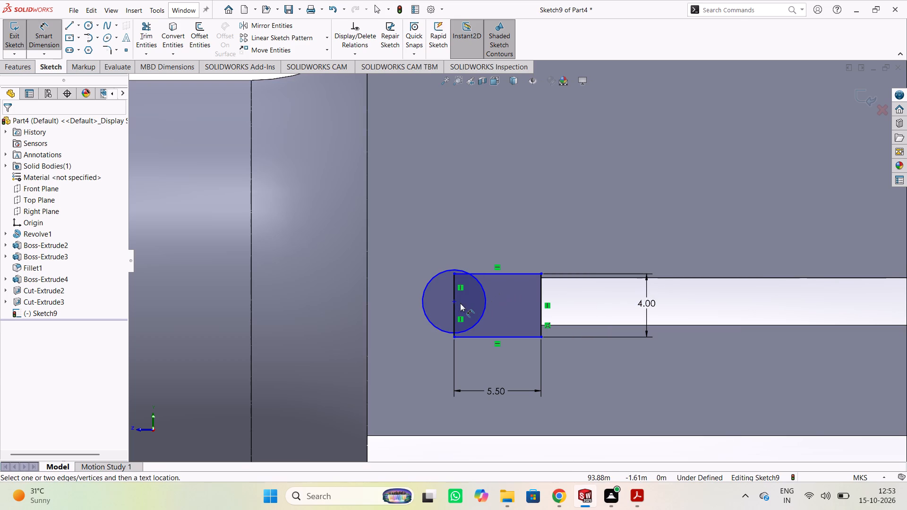
left_click(454, 300)
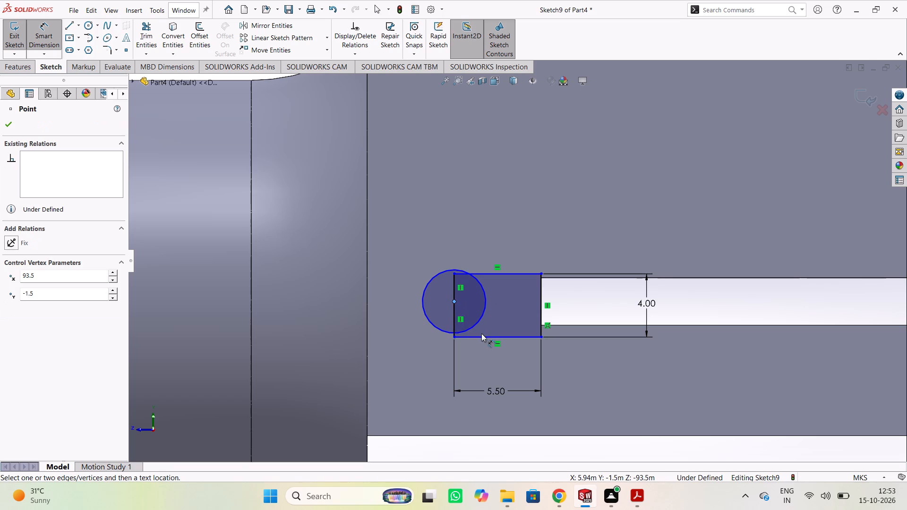
left_click(481, 337)
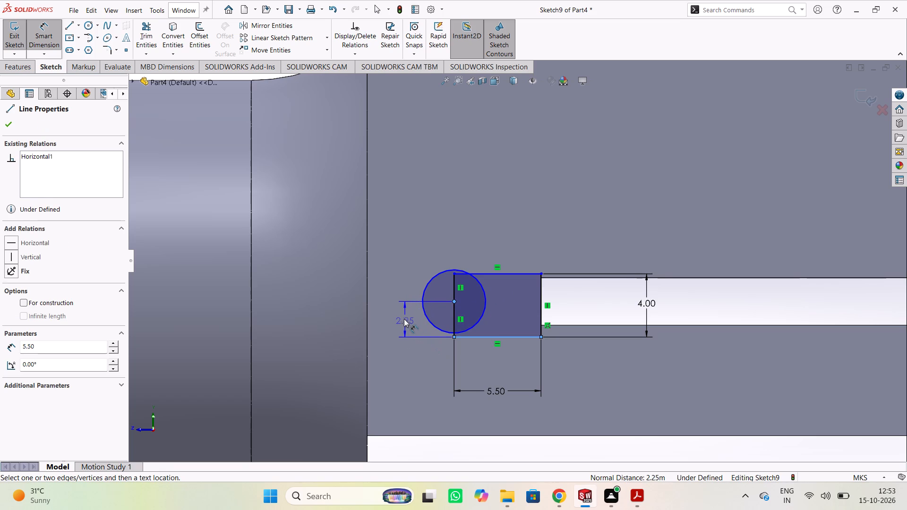
left_click(402, 319)
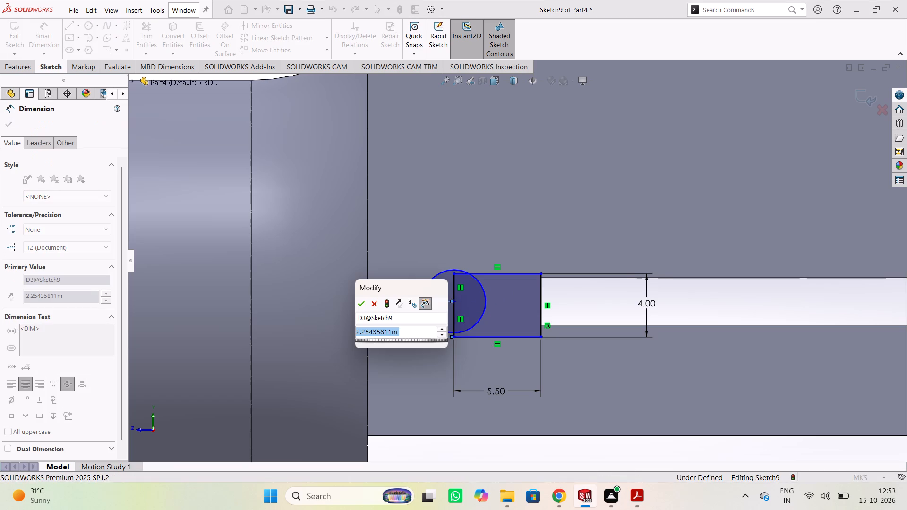
key("2")
key("Return")
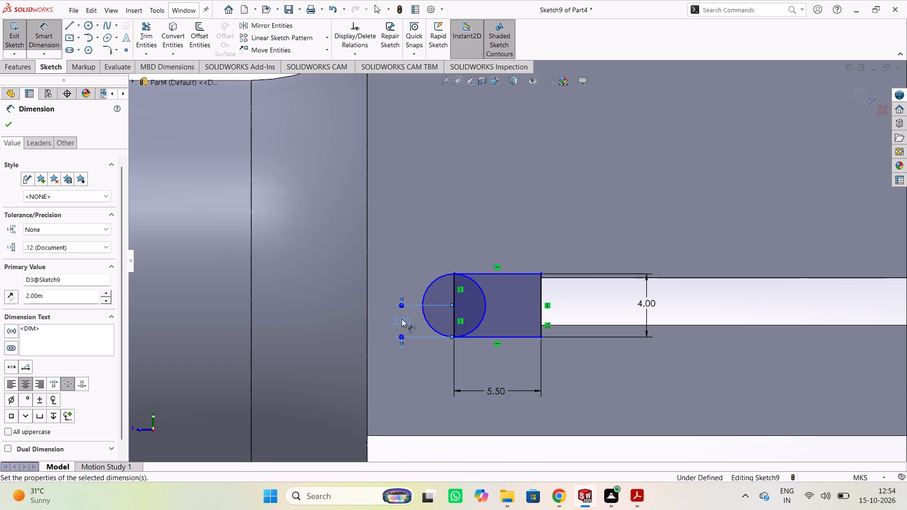
key("ctrl+z")
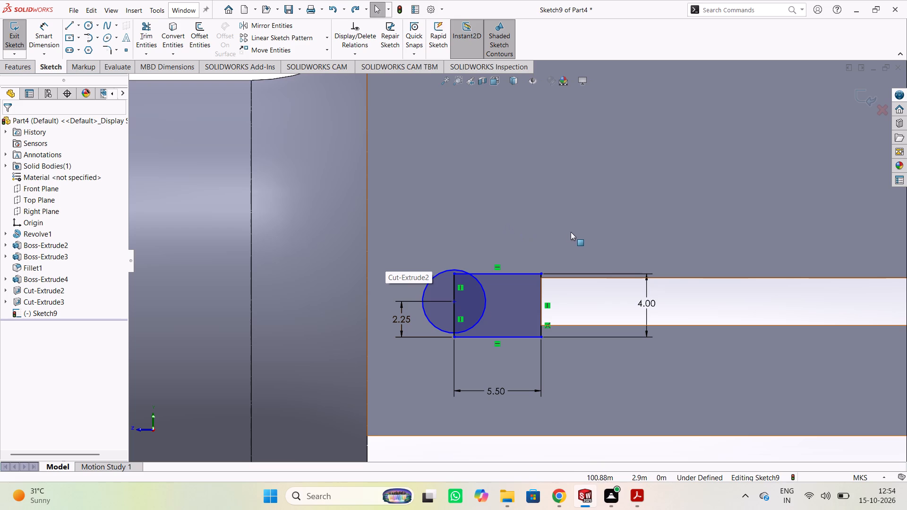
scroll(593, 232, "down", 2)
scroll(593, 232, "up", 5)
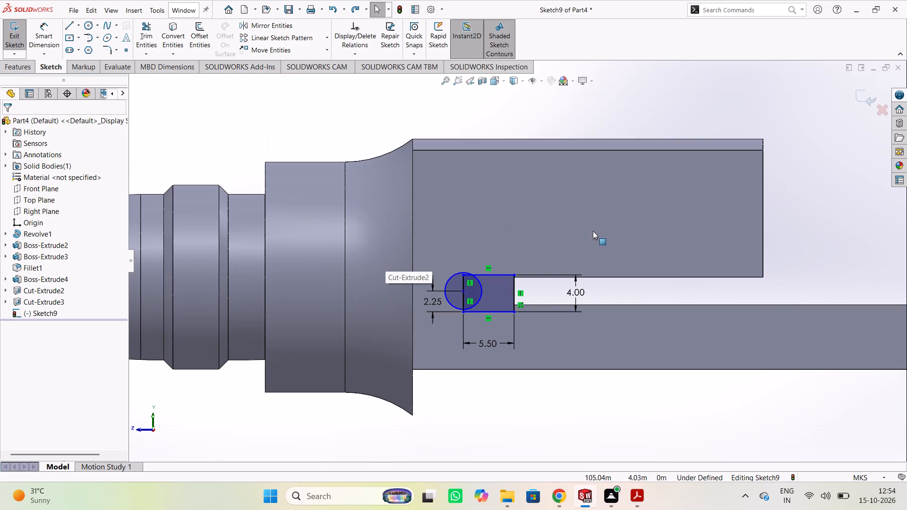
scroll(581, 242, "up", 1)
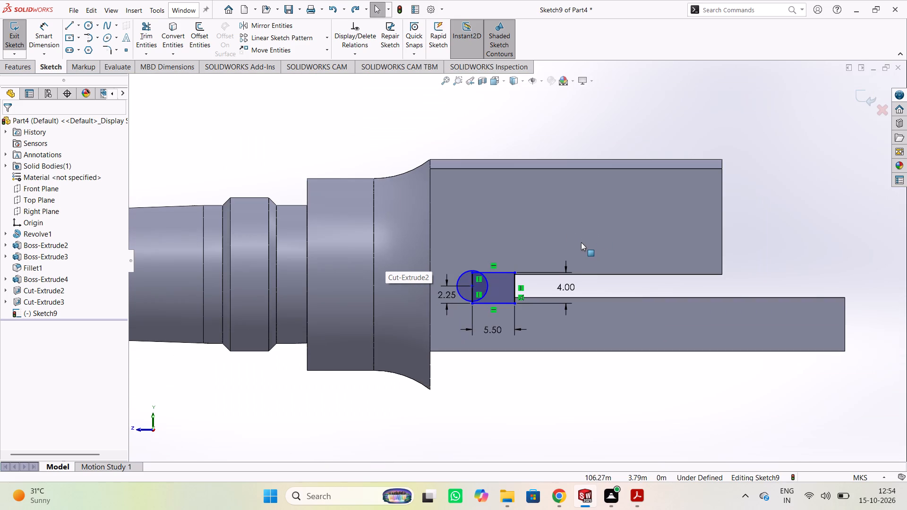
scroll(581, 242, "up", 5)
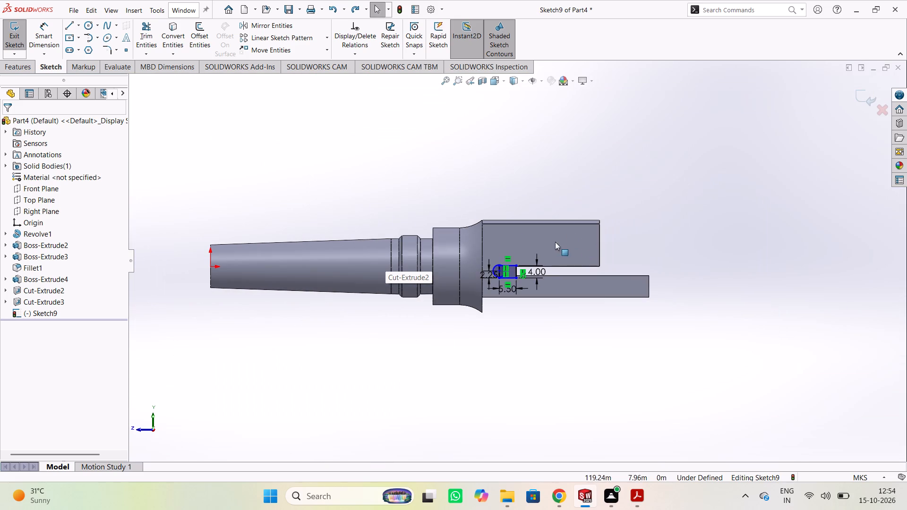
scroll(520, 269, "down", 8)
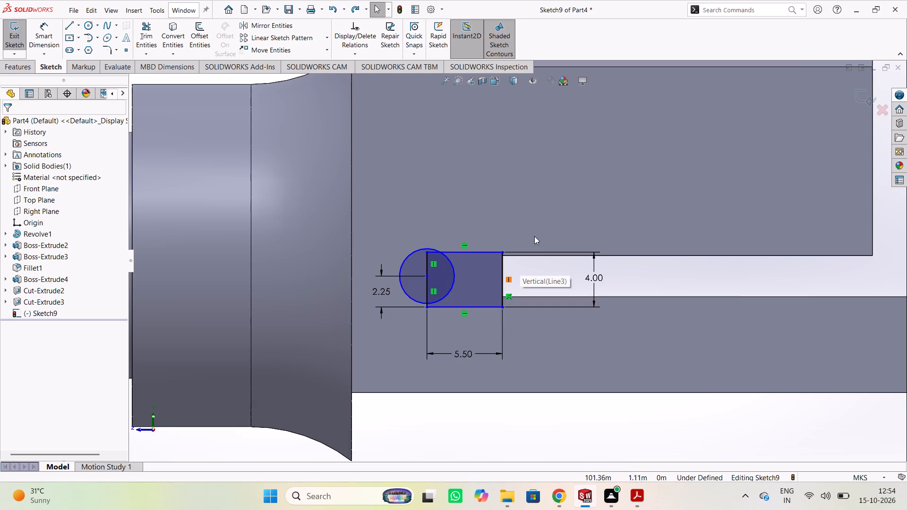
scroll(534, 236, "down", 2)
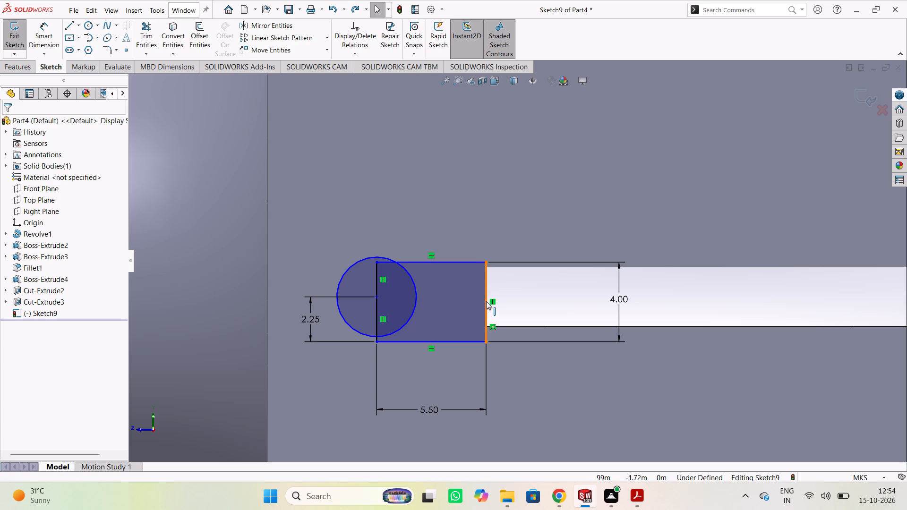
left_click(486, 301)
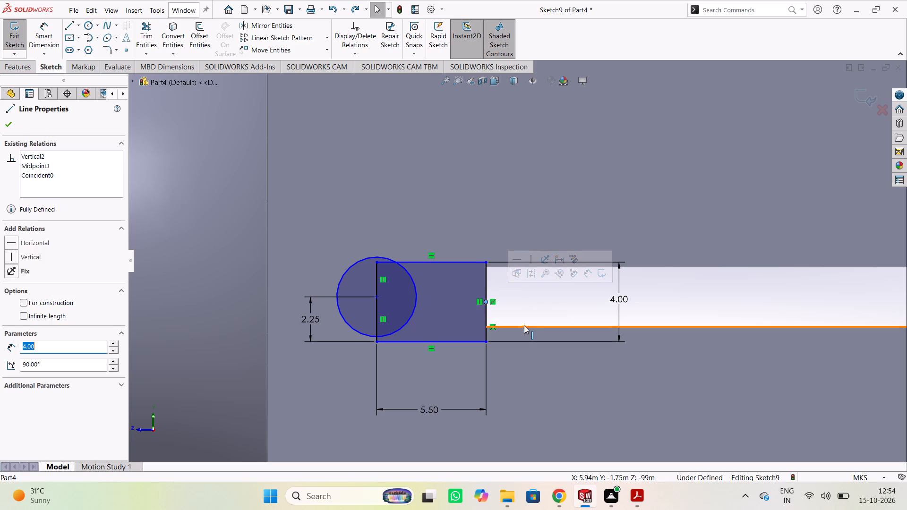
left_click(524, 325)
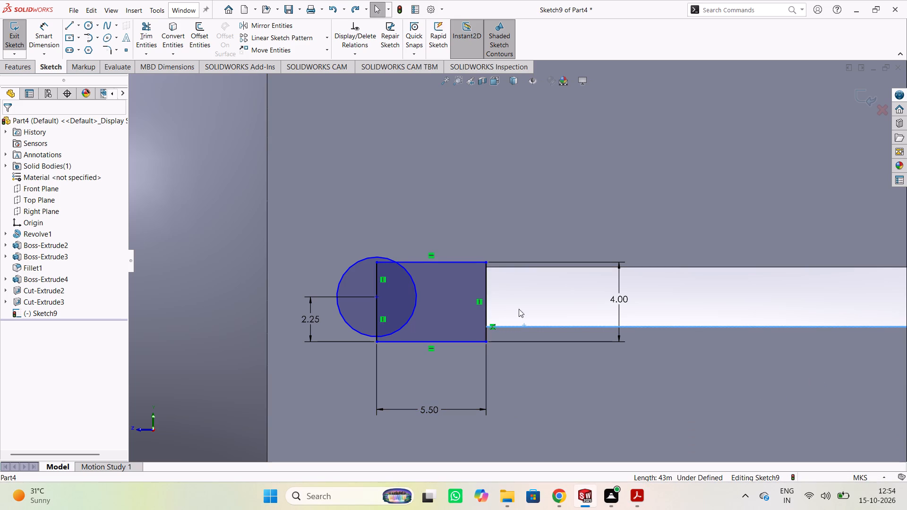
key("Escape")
Dimension the vertical offset between the slot's lower edge and the rectangle's lower horizontal side.
right_click(556, 294)
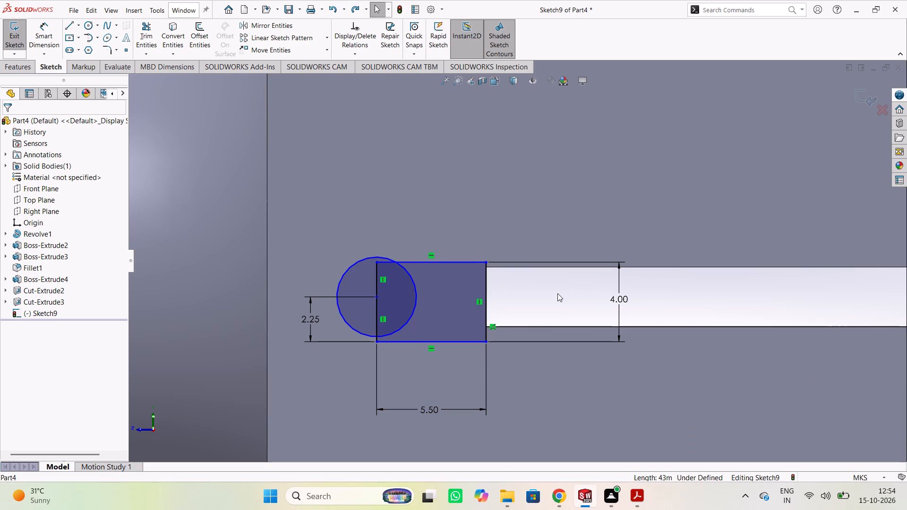
left_click(650, 283)
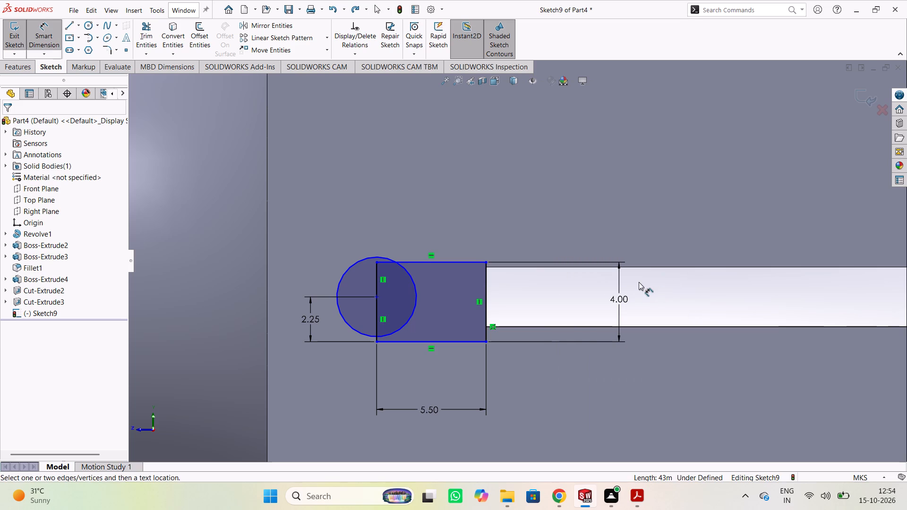
left_click(505, 326)
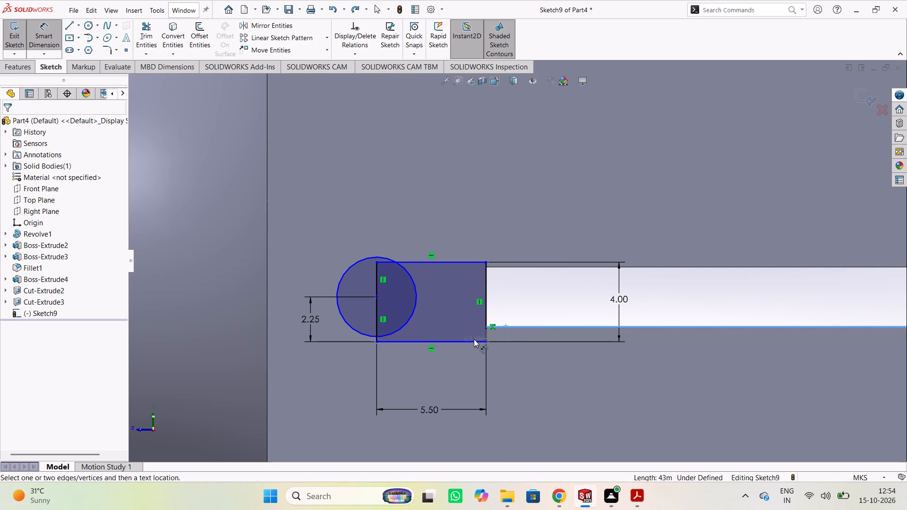
left_click(473, 340)
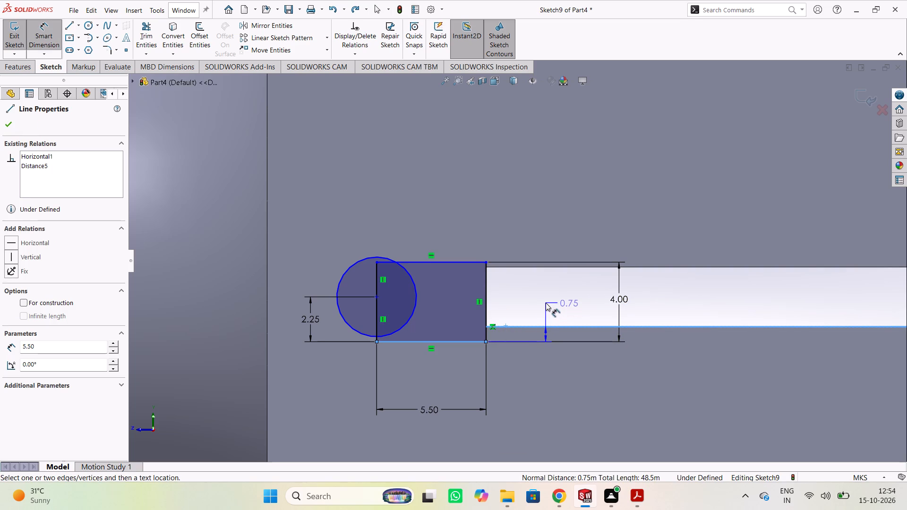
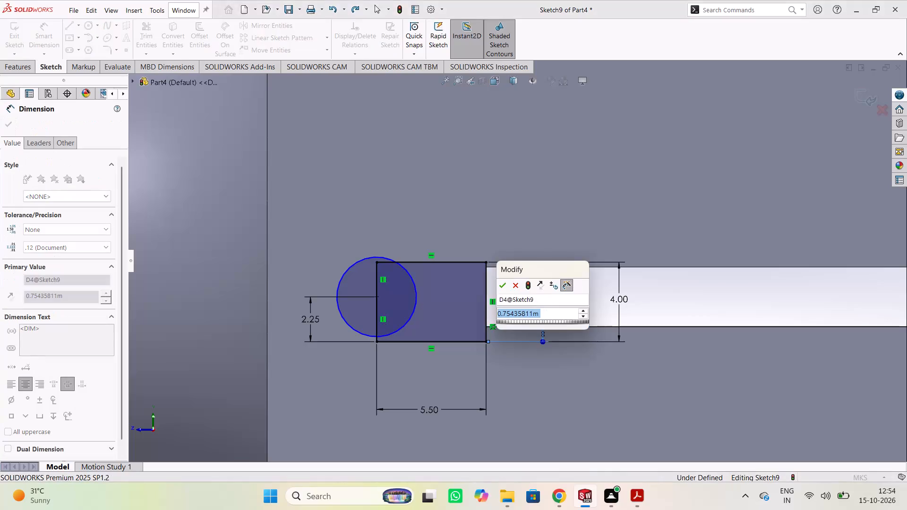
Set the rectangle's offset below the bar's lower edge to 0.5 m and the circle centre's height above the rectangle's base to 2 m.
type("0.5")
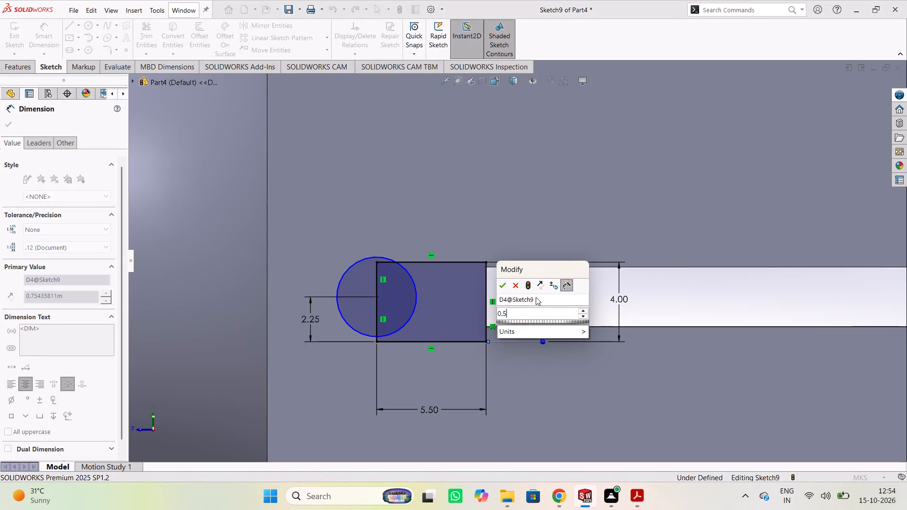
key("Return")
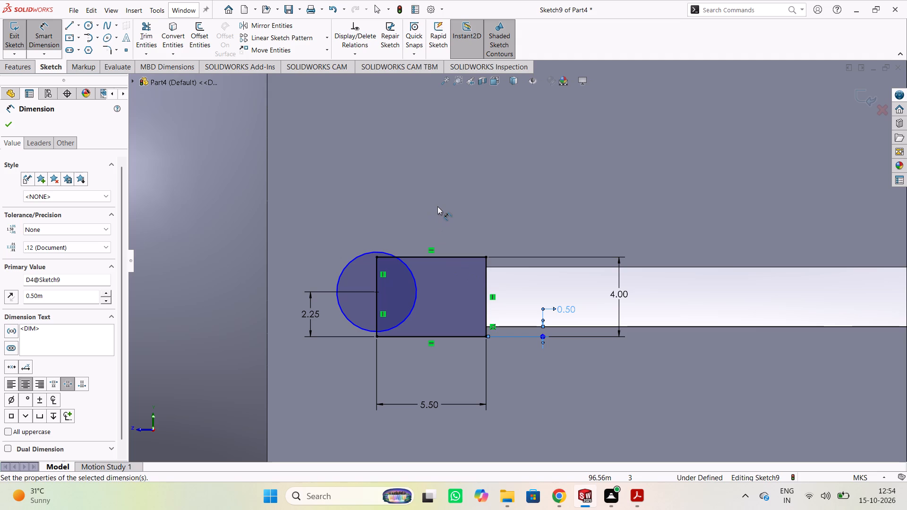
double_click(305, 313)
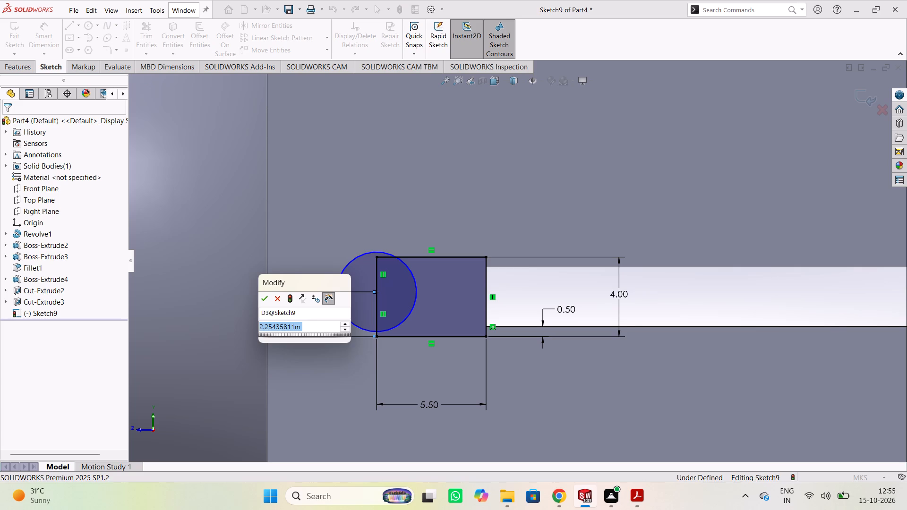
key("2")
key("Return")
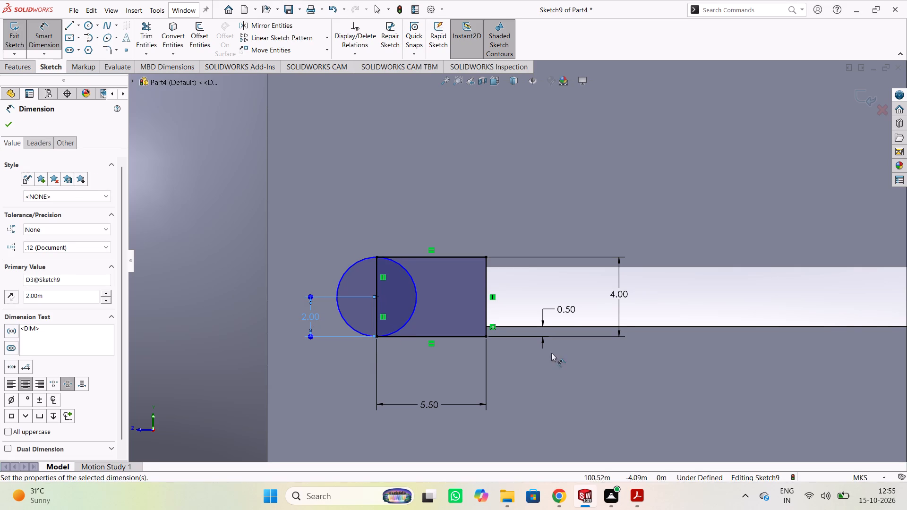
left_click(559, 278)
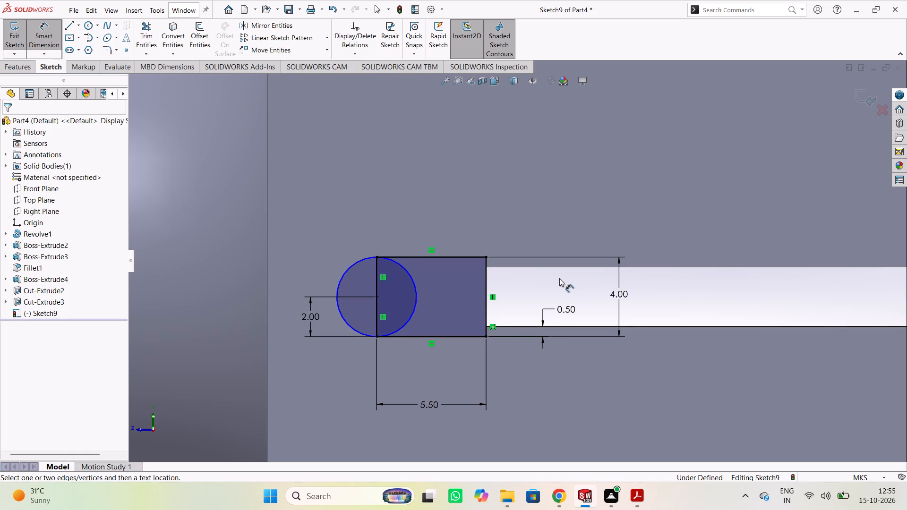
Dimension the circle's diameter as 4 m.
left_click(346, 269)
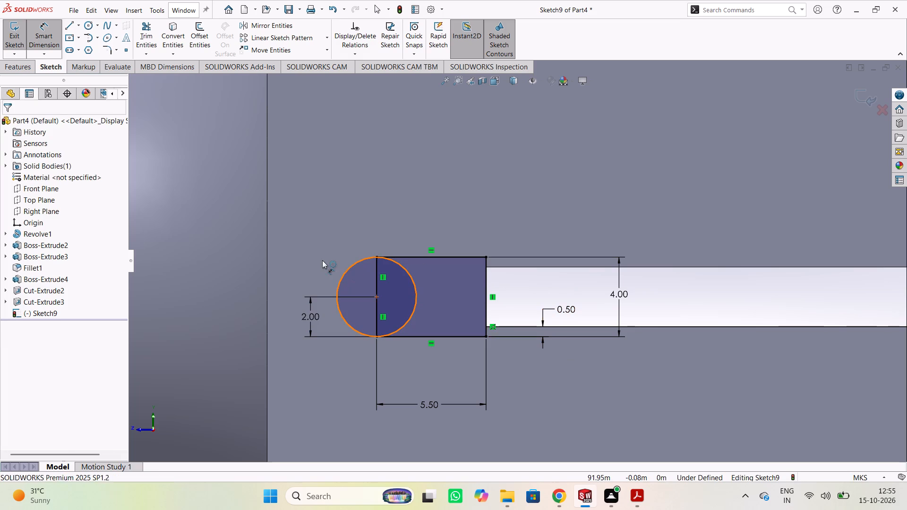
left_click(319, 255)
left_click(303, 272)
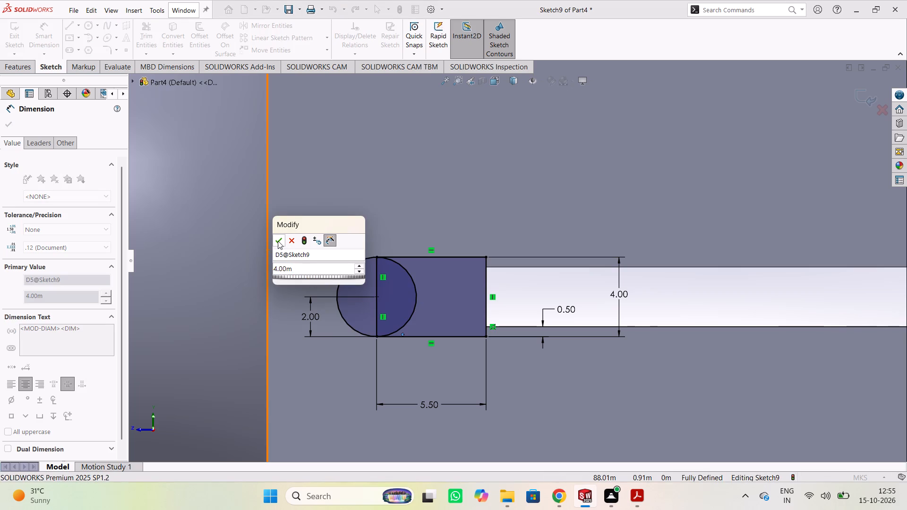
left_click(278, 241)
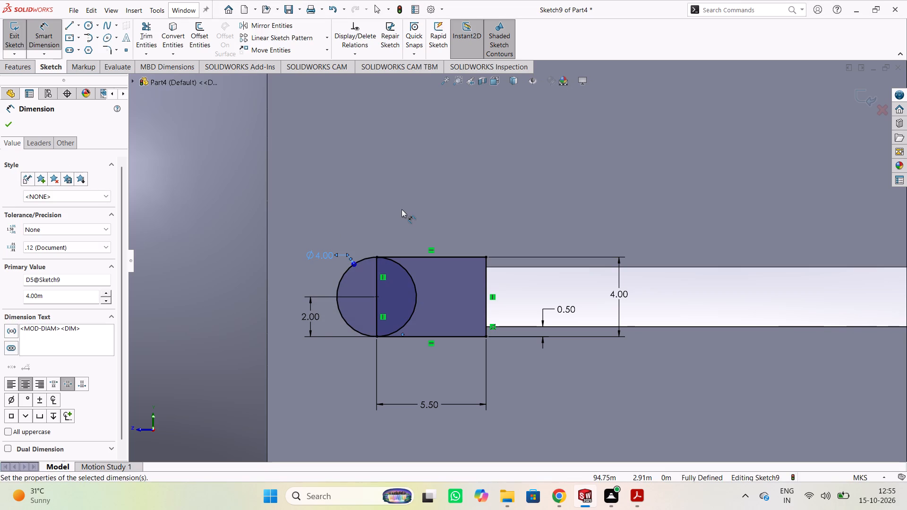
left_click(402, 209)
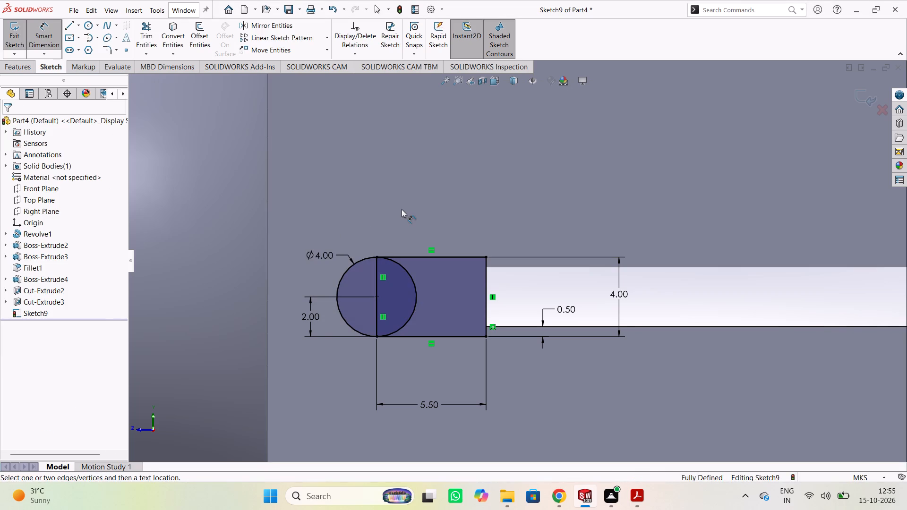
key("Escape")
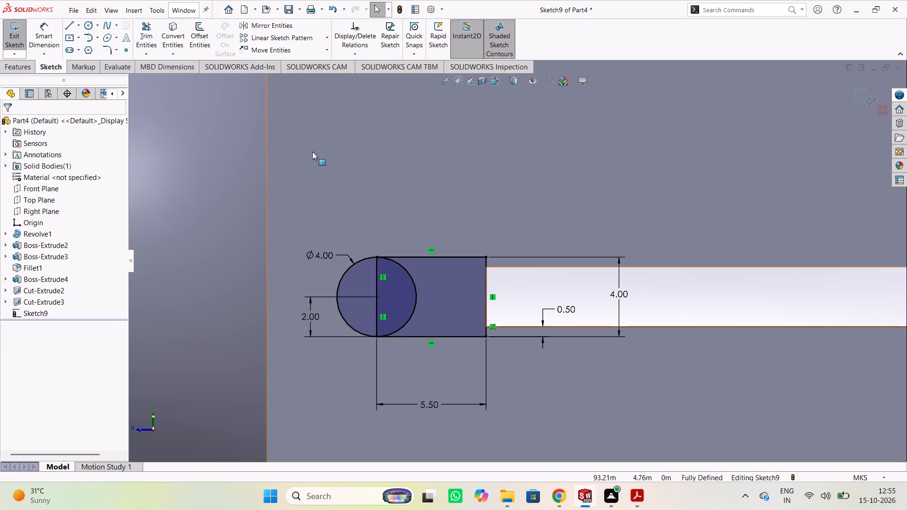
Trim the circle's inner half and the rectangle's vertical edge inside it, leaving a rounded end on the profile.
left_click(143, 38)
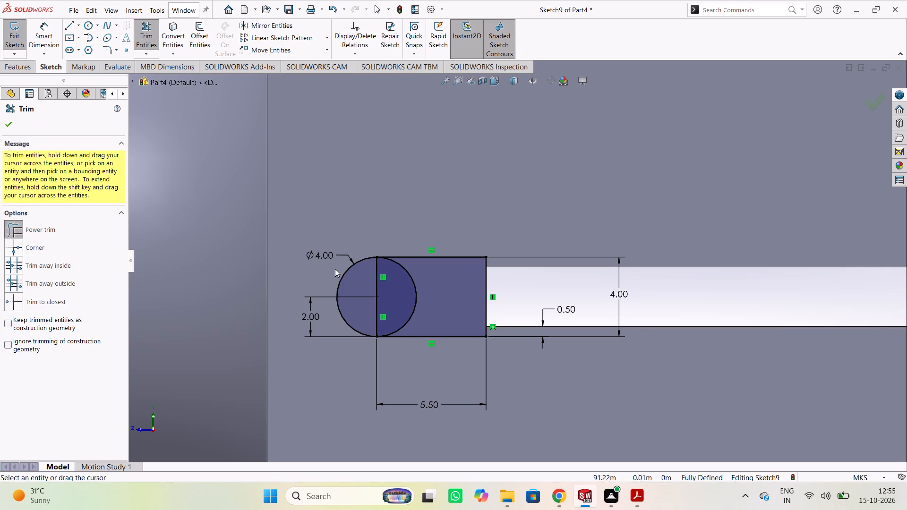
left_click_drag(401, 286, 431, 296)
left_click_drag(354, 279, 397, 300)
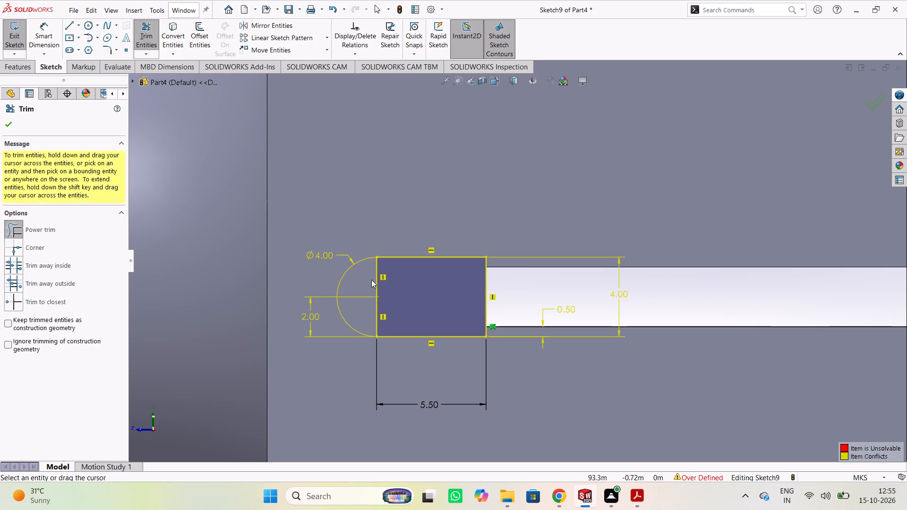
left_click_drag(368, 314, 389, 314)
left_click_drag(366, 278, 377, 279)
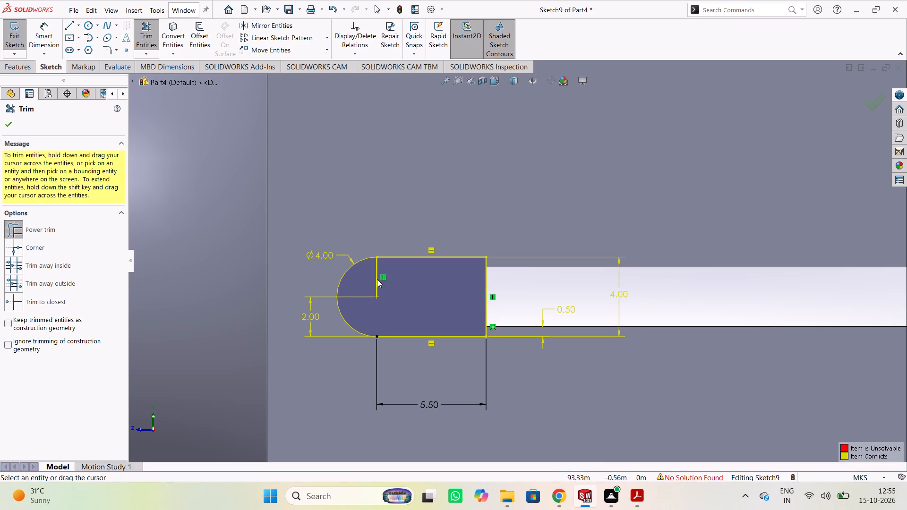
left_click_drag(377, 279, 394, 290)
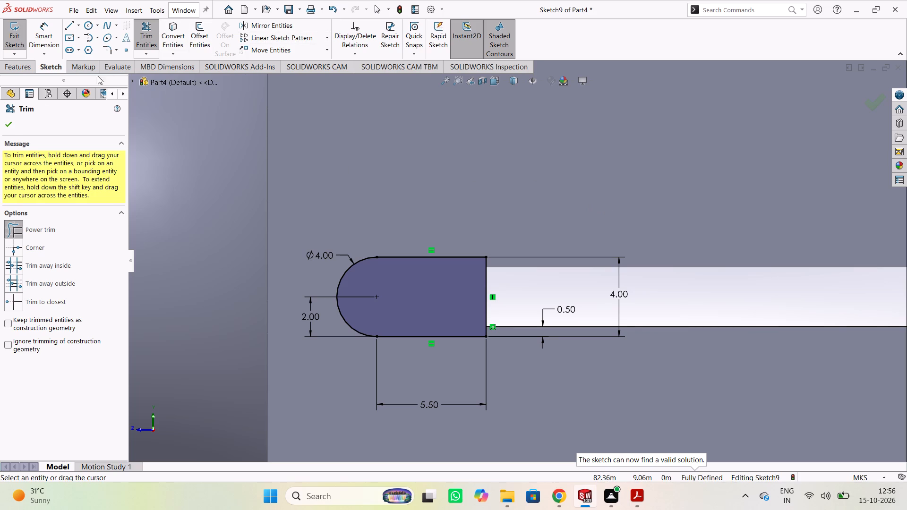
left_click(11, 123)
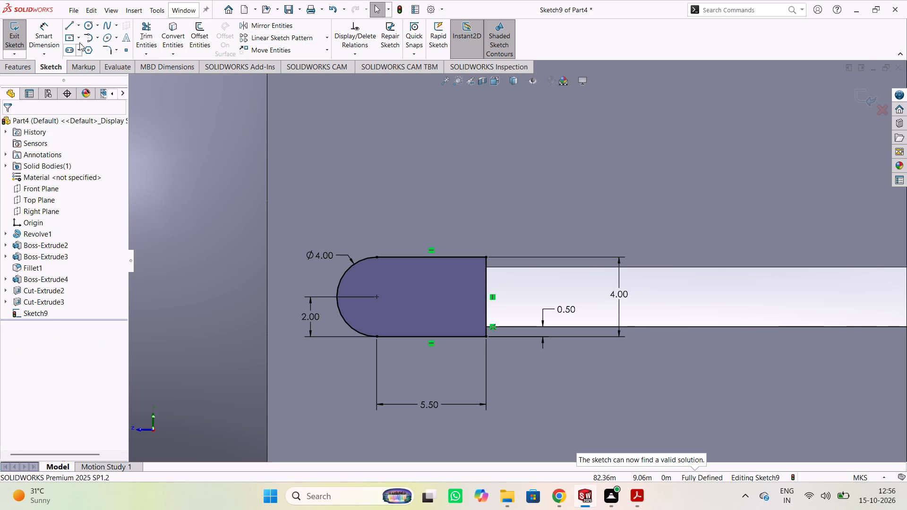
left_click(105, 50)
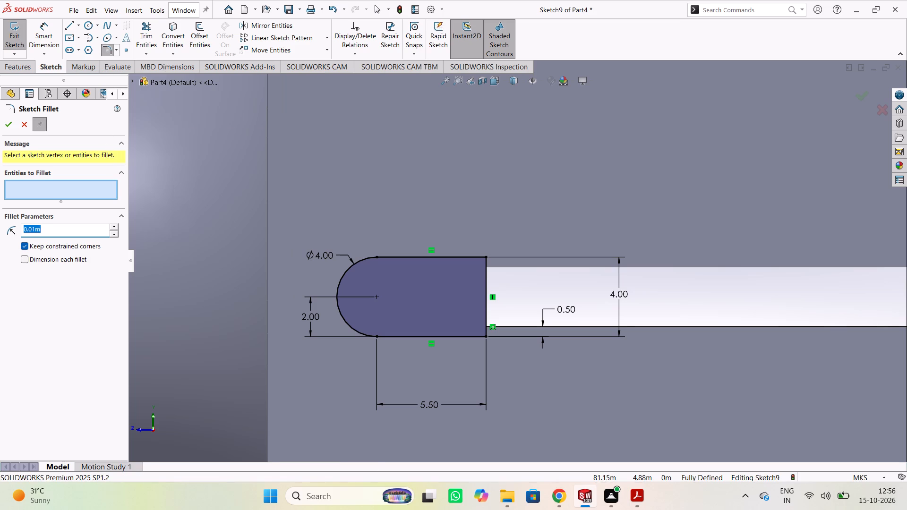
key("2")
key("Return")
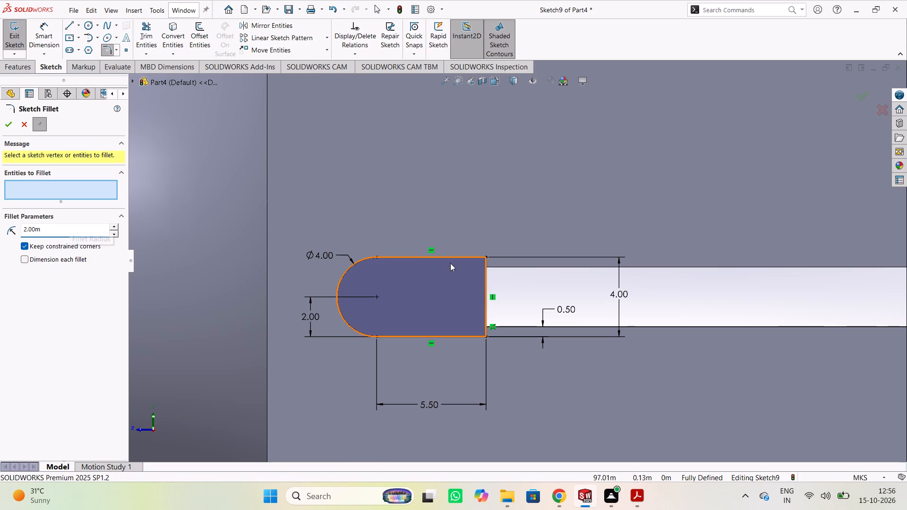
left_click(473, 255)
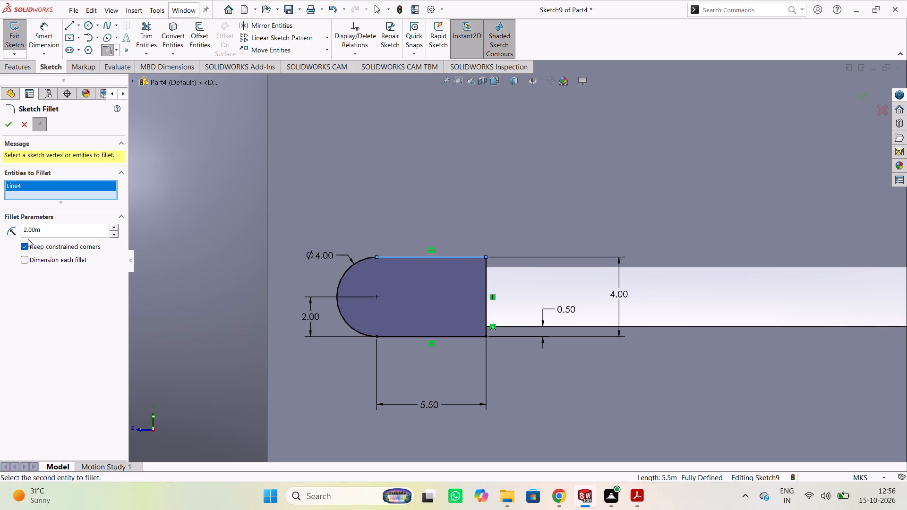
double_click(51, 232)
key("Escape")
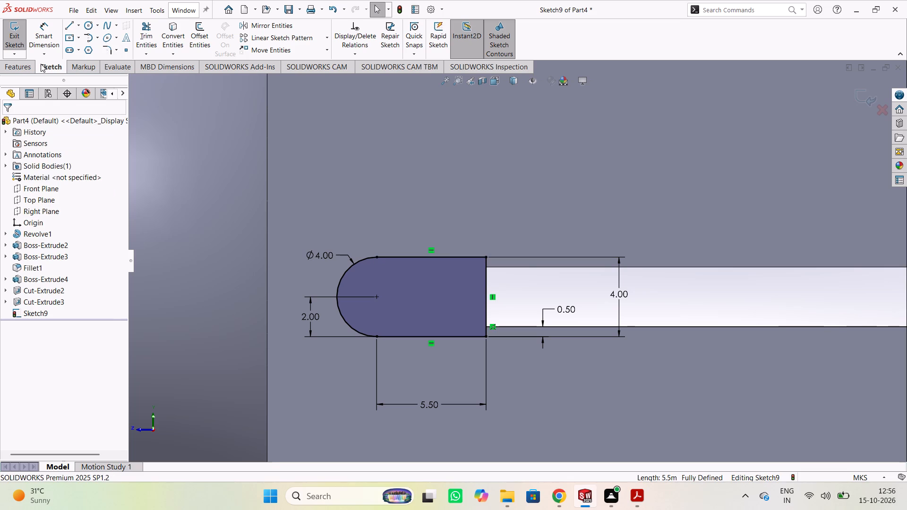
Sketch a circle of 2 m radius centred on the midpoint of the rectangle's remaining vertical edge, reaching its lower corner.
left_click(89, 24)
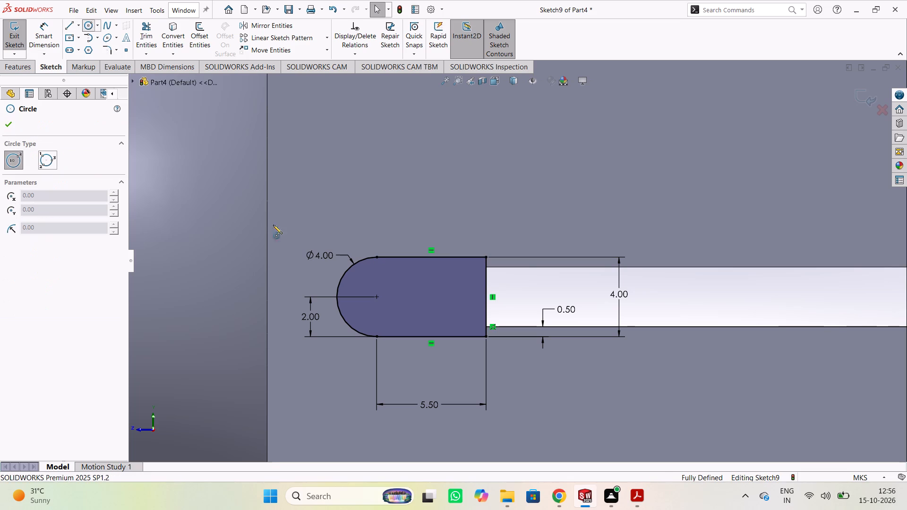
left_click(485, 296)
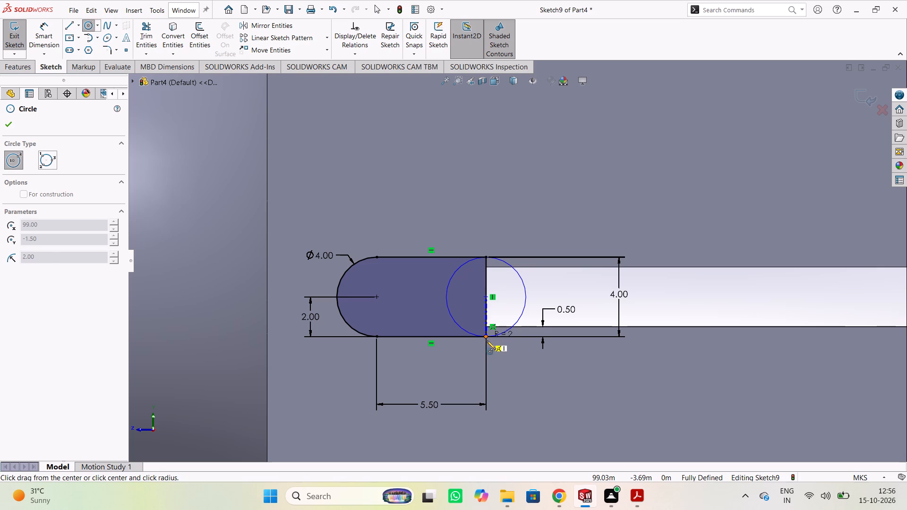
left_click(487, 339)
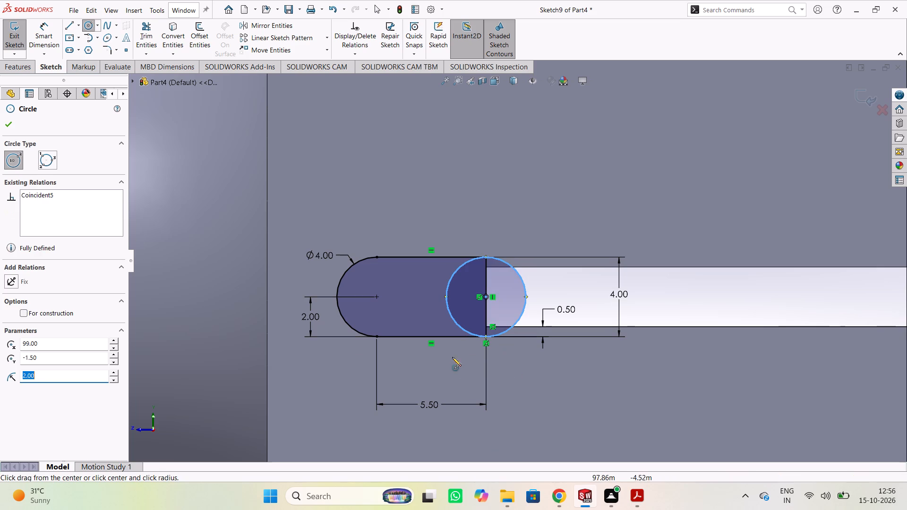
left_click(5, 123)
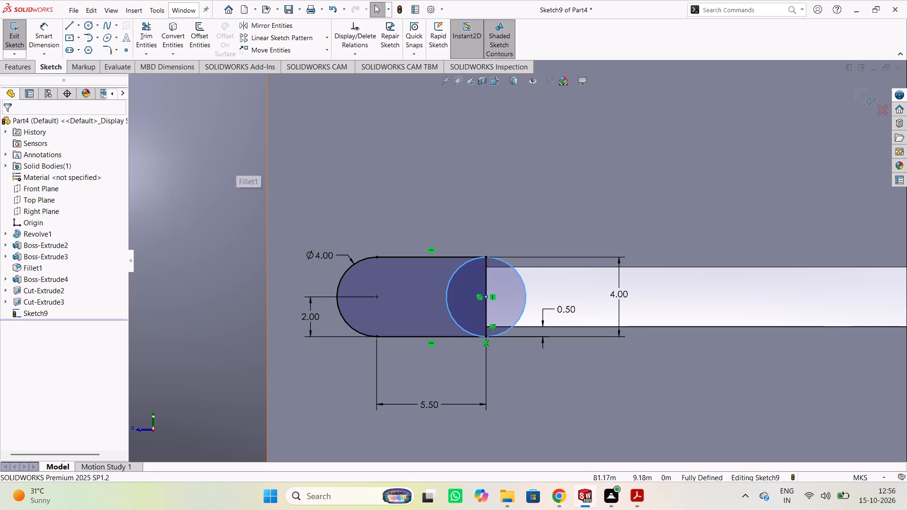
left_click(184, 126)
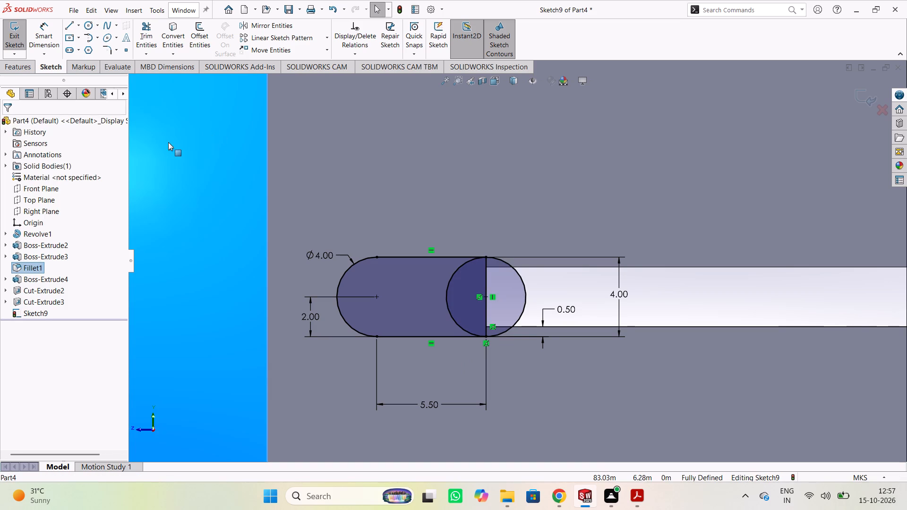
key("Escape")
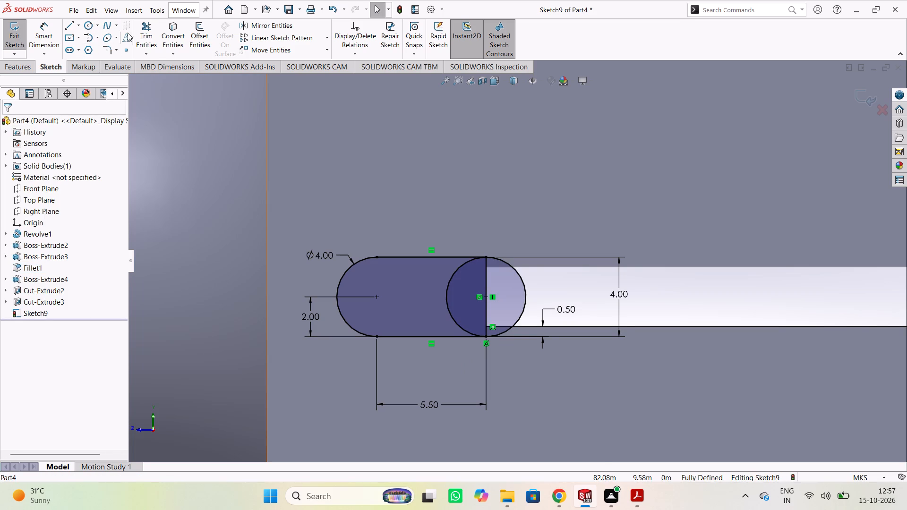
Add a diameter dimension to the new circle at the bar end of the profile.
left_click(36, 30)
left_click(521, 278)
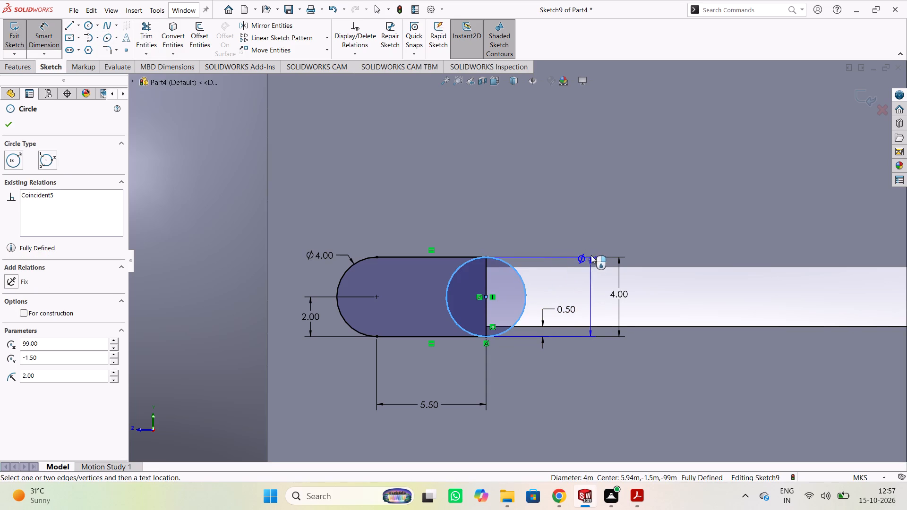
left_click(593, 222)
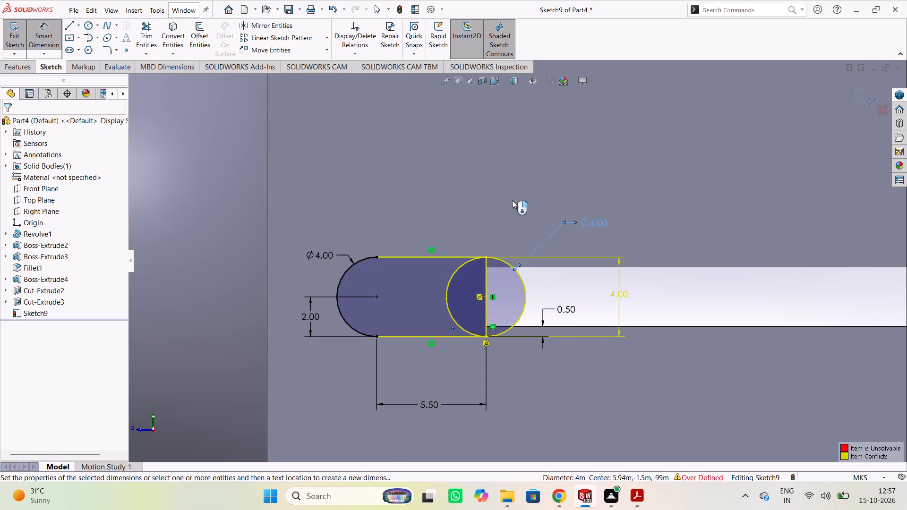
key("Escape")
right_click(456, 167)
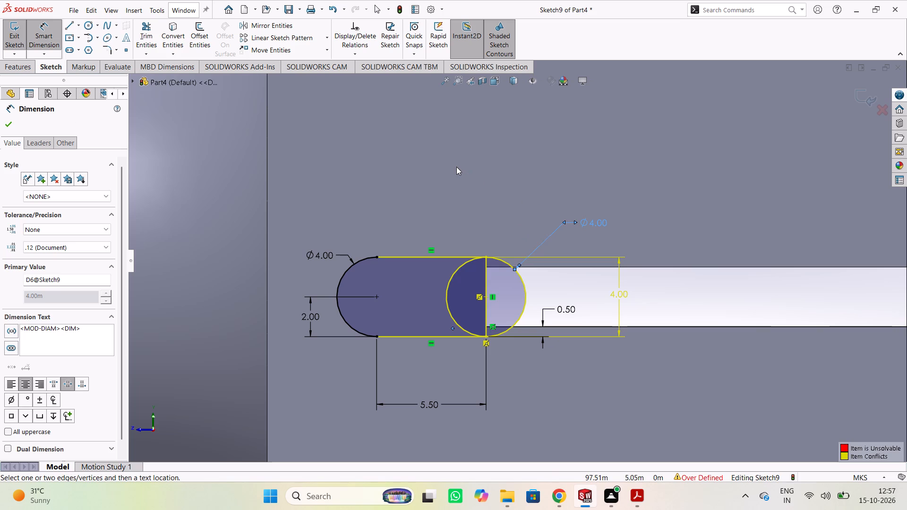
left_click(446, 167)
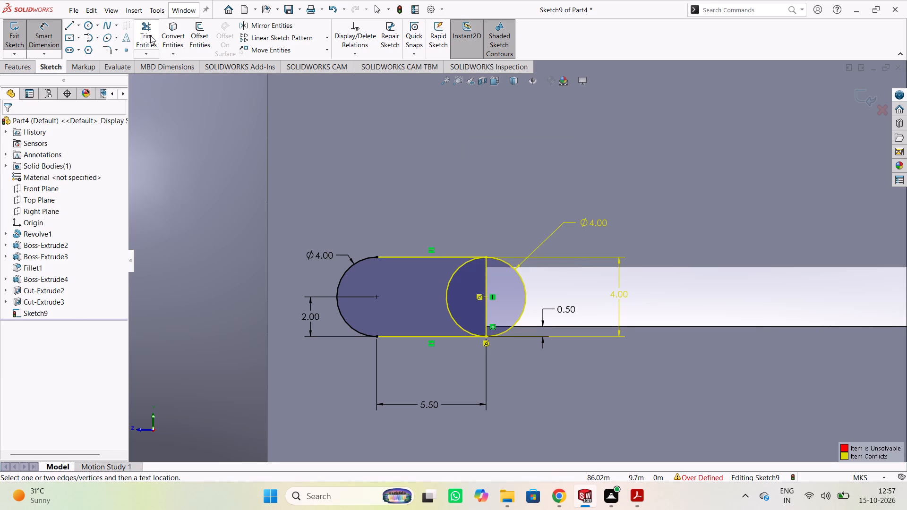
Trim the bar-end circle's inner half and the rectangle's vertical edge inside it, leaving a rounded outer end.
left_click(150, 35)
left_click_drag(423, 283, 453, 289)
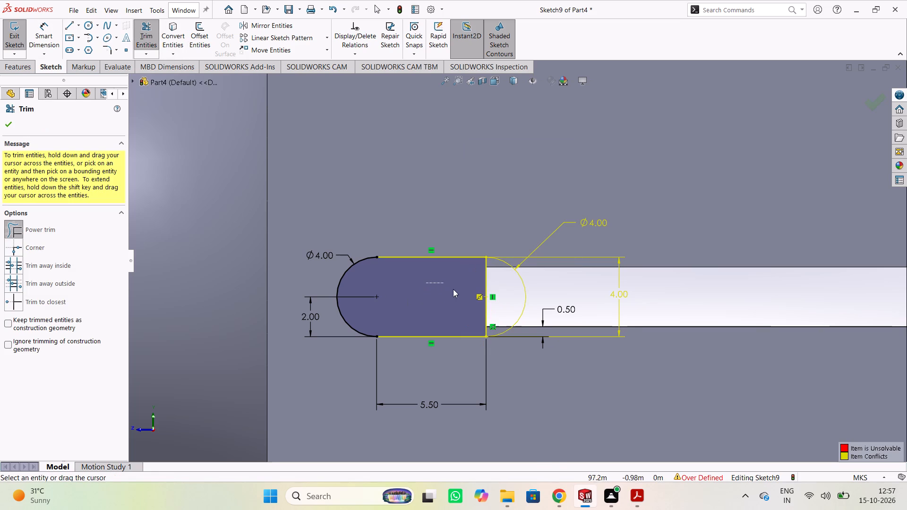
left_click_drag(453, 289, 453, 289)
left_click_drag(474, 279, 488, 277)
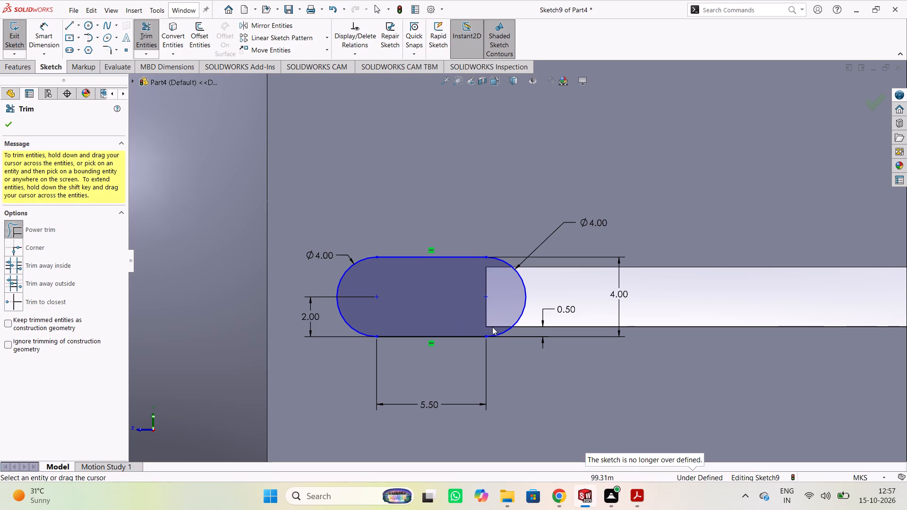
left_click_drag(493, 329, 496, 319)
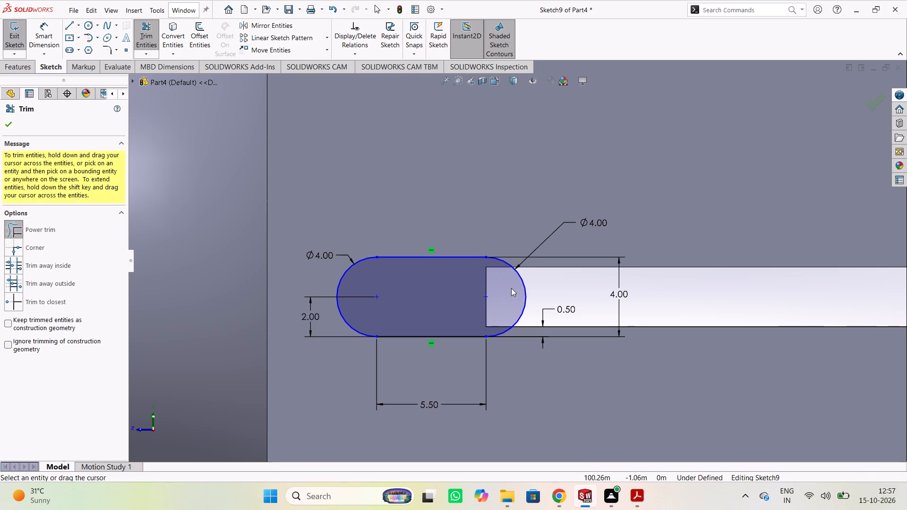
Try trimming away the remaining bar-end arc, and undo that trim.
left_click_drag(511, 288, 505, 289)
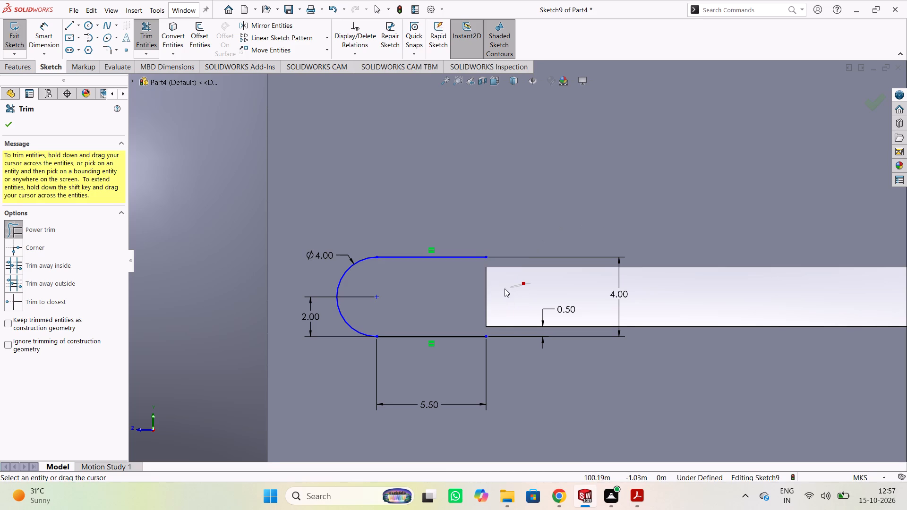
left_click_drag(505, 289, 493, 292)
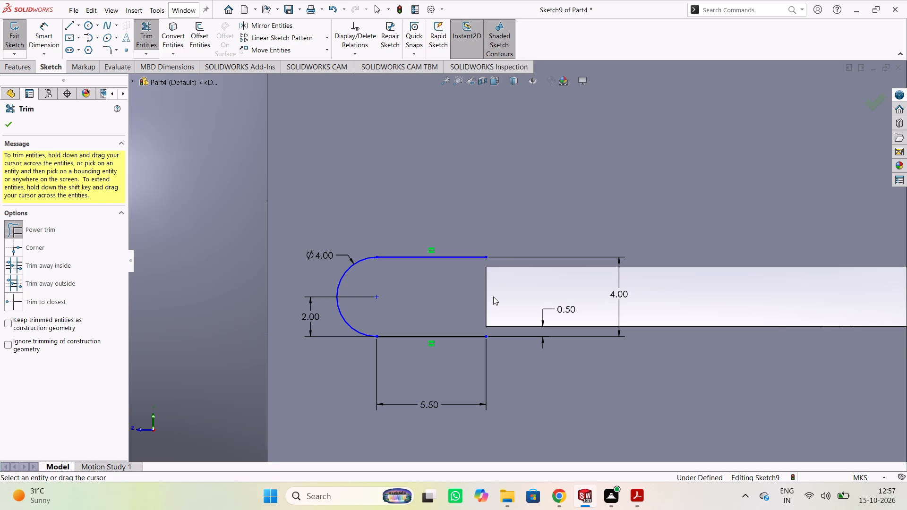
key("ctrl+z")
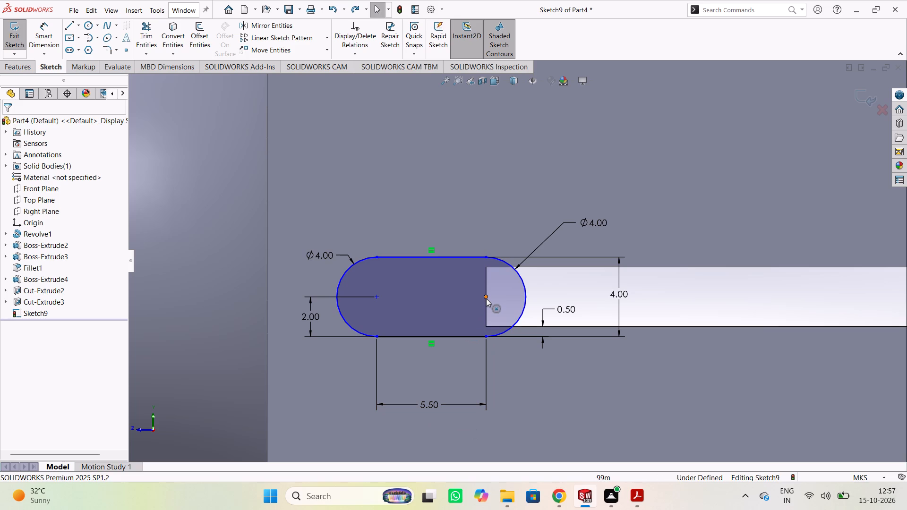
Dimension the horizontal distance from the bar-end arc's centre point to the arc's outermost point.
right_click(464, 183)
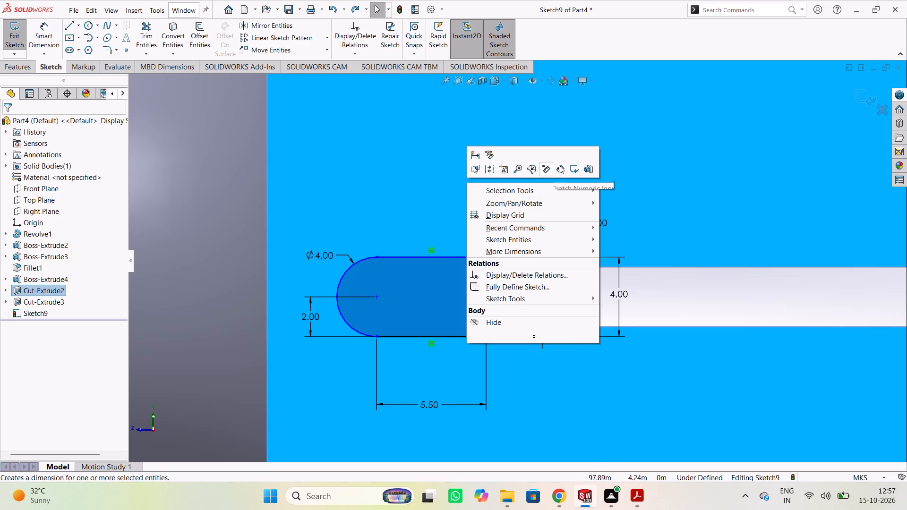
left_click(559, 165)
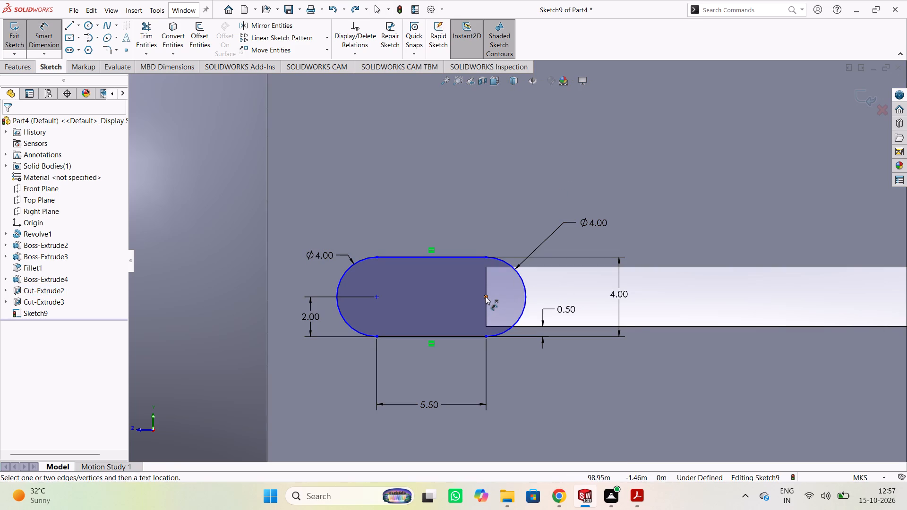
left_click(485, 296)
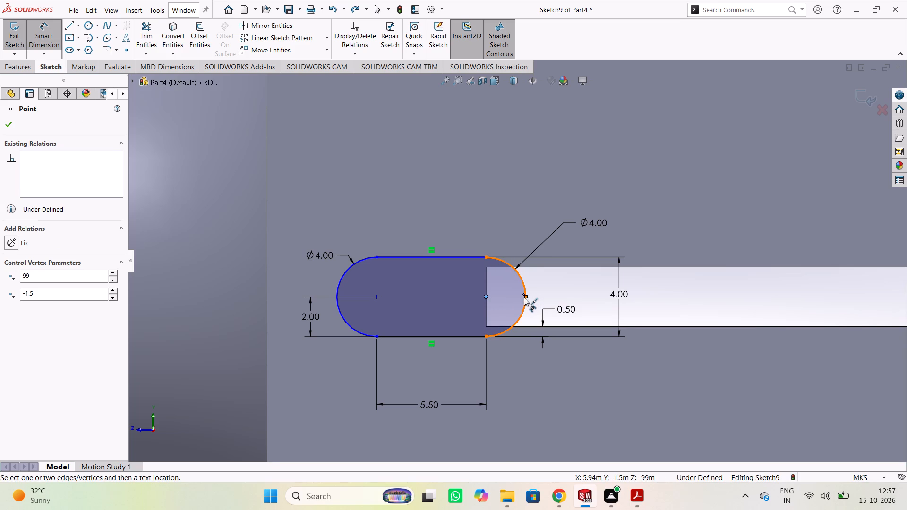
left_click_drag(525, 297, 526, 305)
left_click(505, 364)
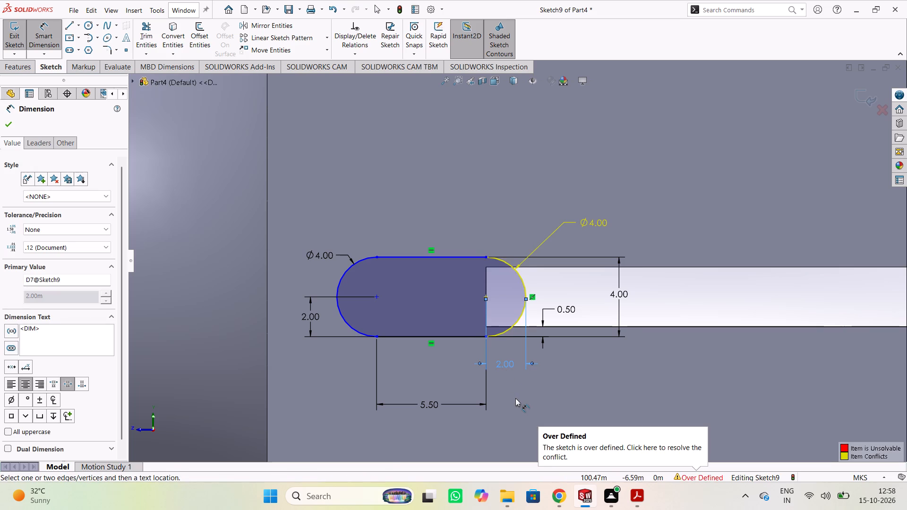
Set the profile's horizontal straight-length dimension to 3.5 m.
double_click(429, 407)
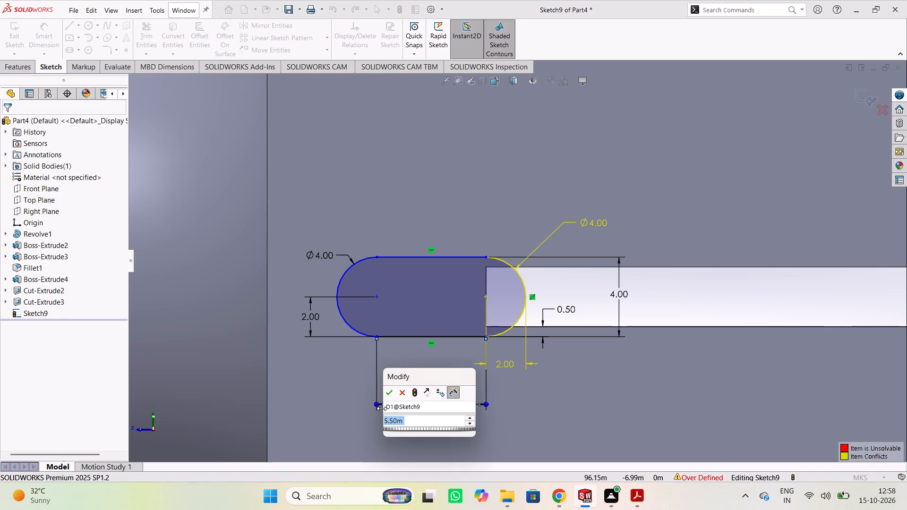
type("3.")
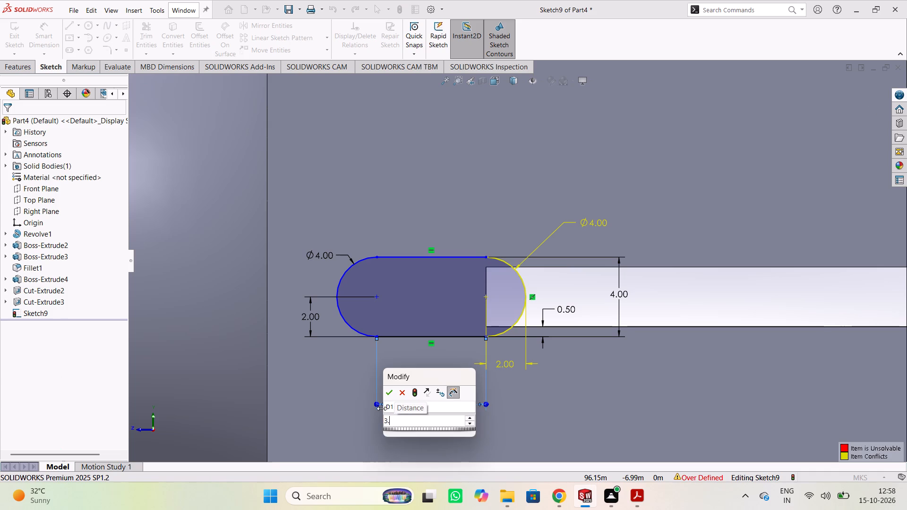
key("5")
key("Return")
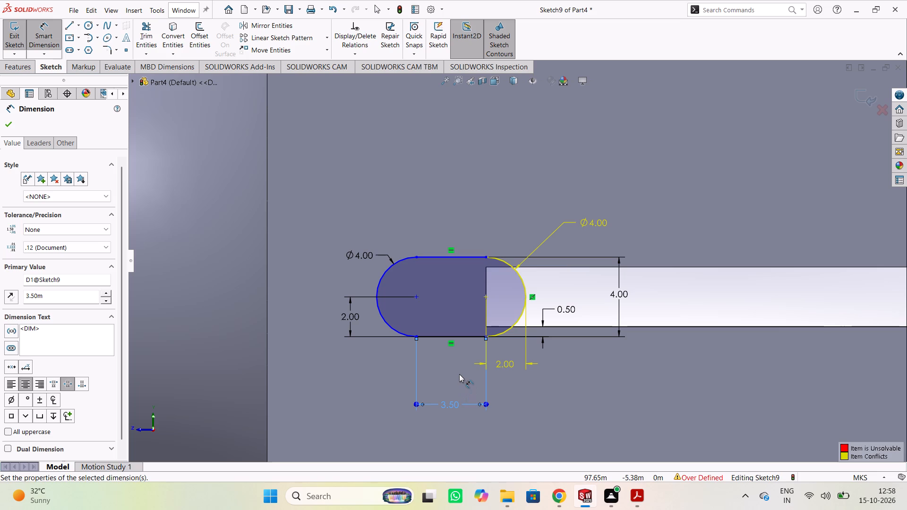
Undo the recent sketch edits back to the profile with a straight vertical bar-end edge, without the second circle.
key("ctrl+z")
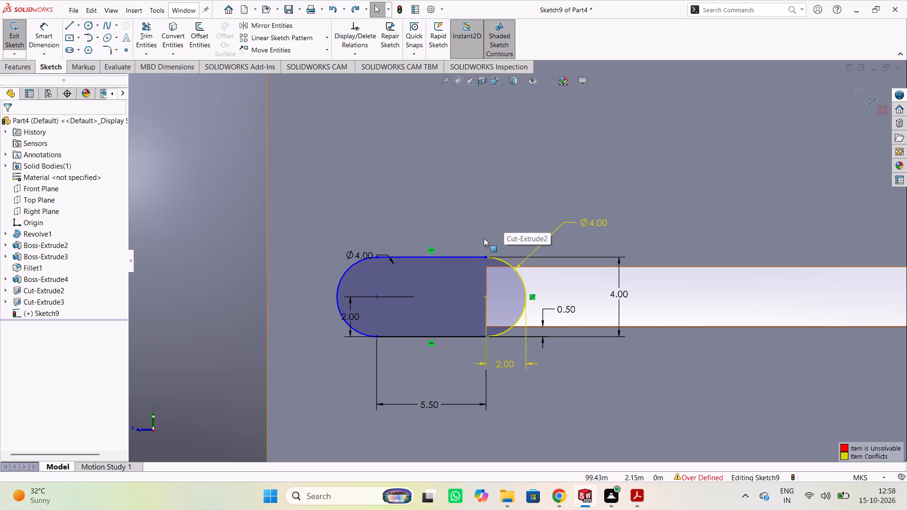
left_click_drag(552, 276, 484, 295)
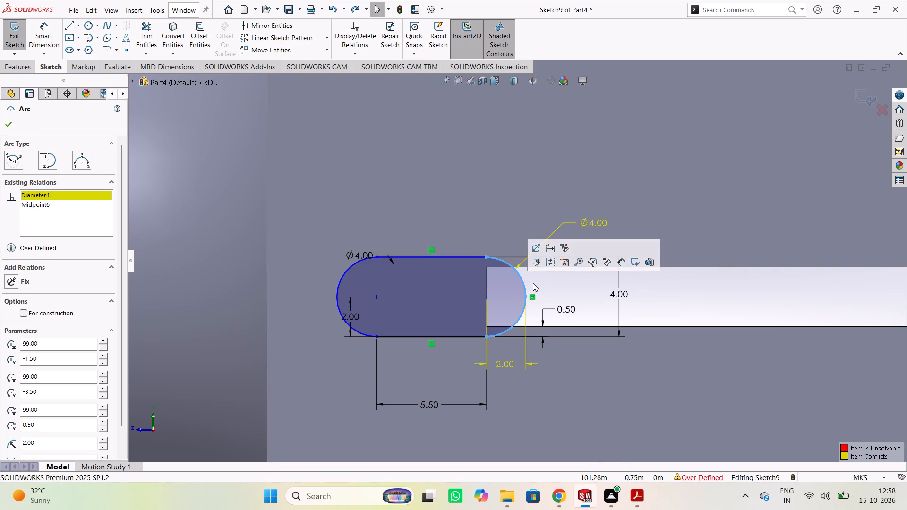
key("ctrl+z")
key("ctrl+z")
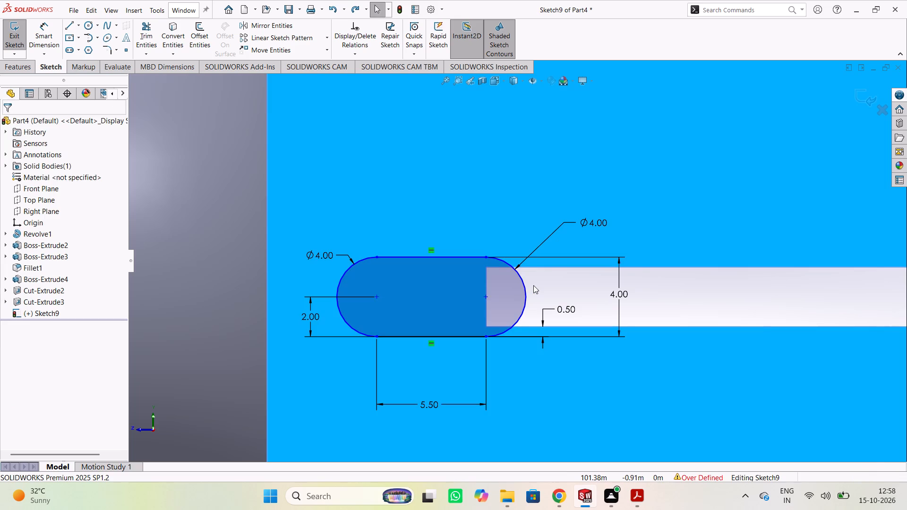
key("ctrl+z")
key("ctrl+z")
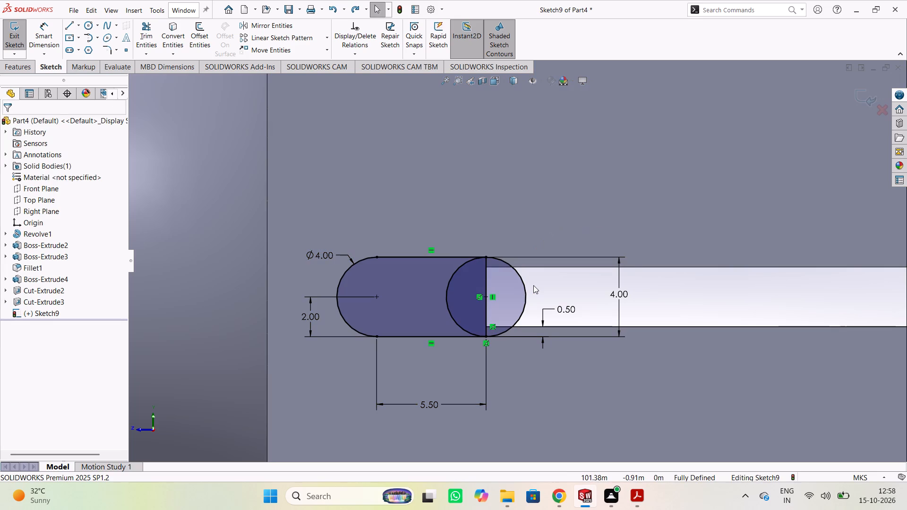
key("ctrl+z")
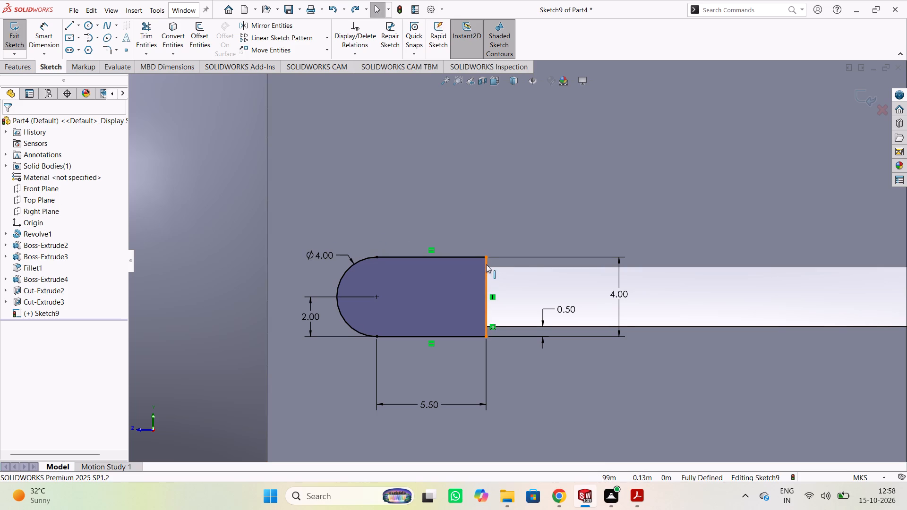
Fillet the upper and lower corners of the profile's vertical bar-end edge with a 0.3 m sketch fillet radius.
scroll(459, 268, "down", 3)
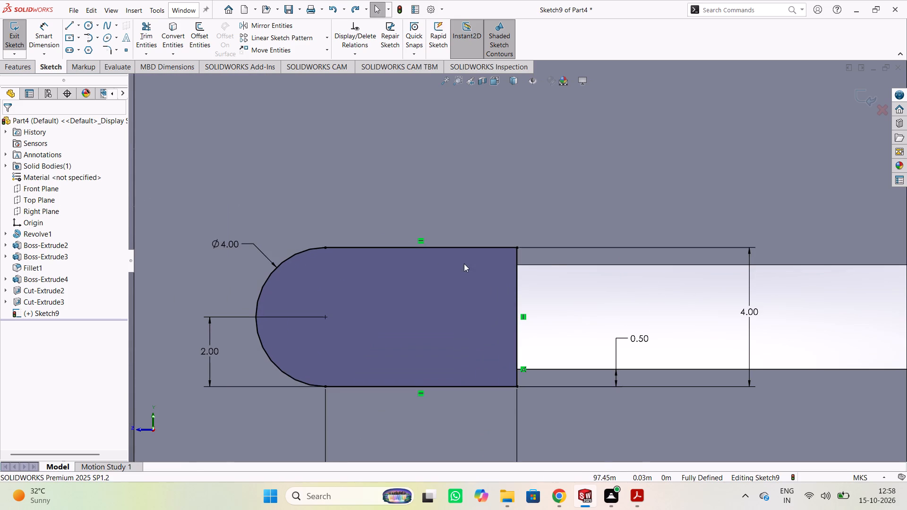
scroll(549, 301, "up", 3)
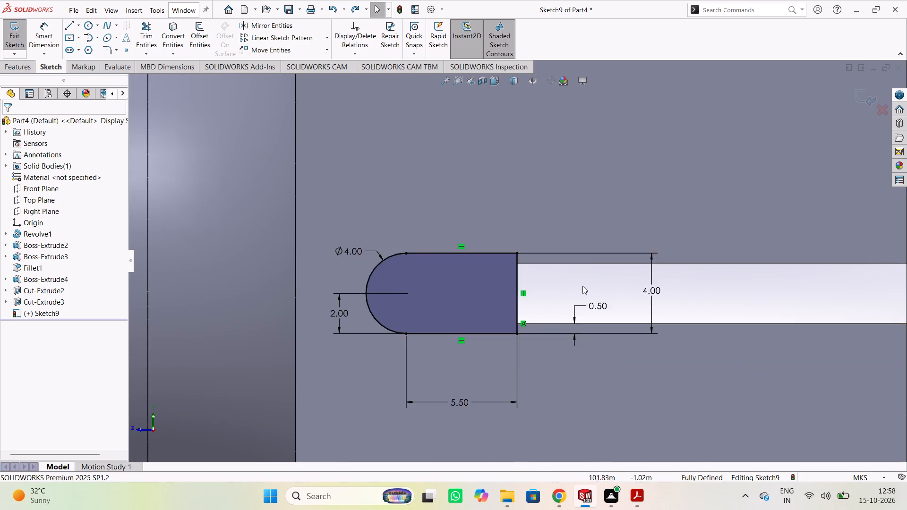
scroll(582, 286, "up", 4)
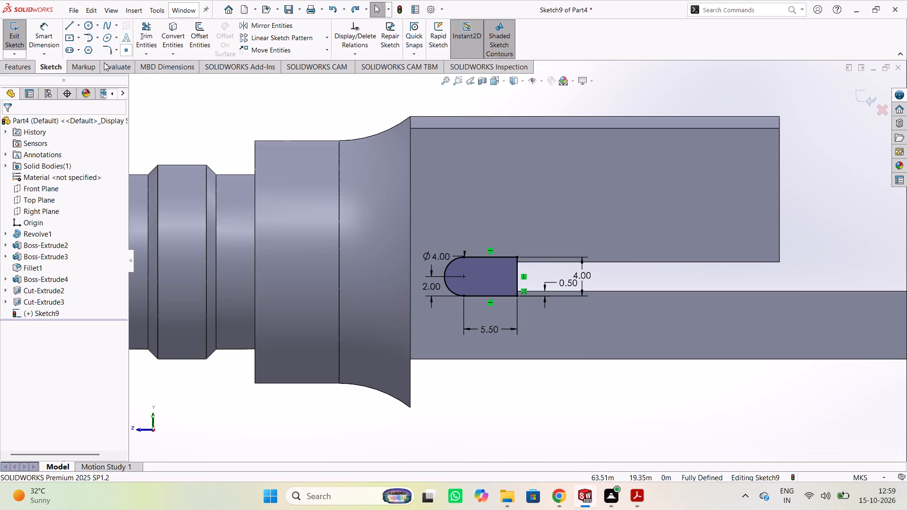
left_click(107, 48)
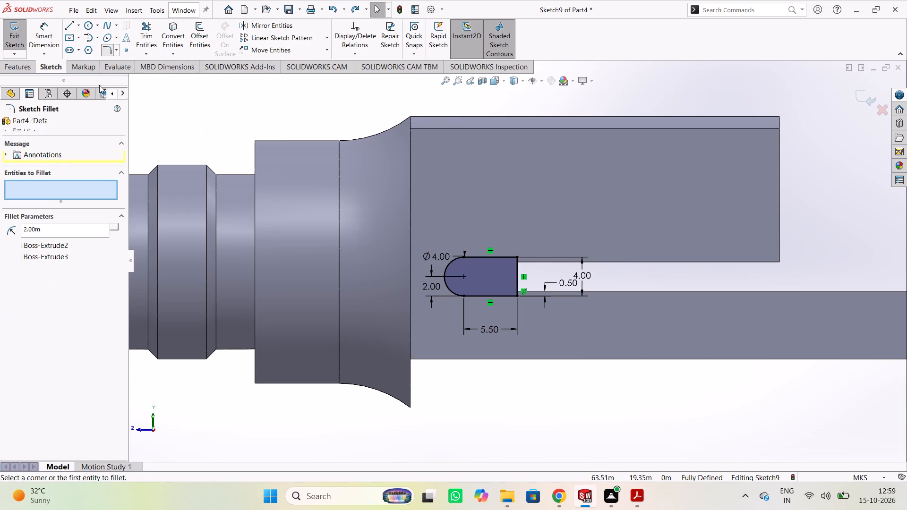
left_click(77, 225)
left_click(77, 225)
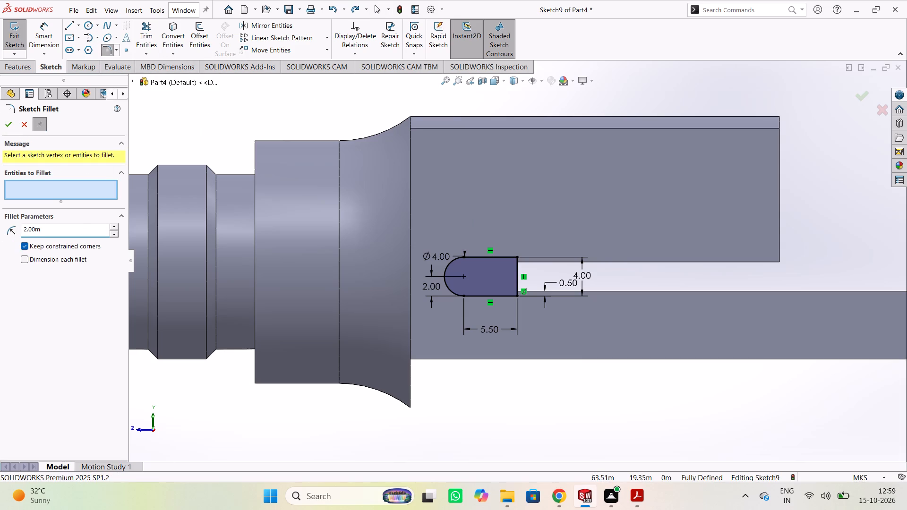
double_click(75, 226)
key("0")
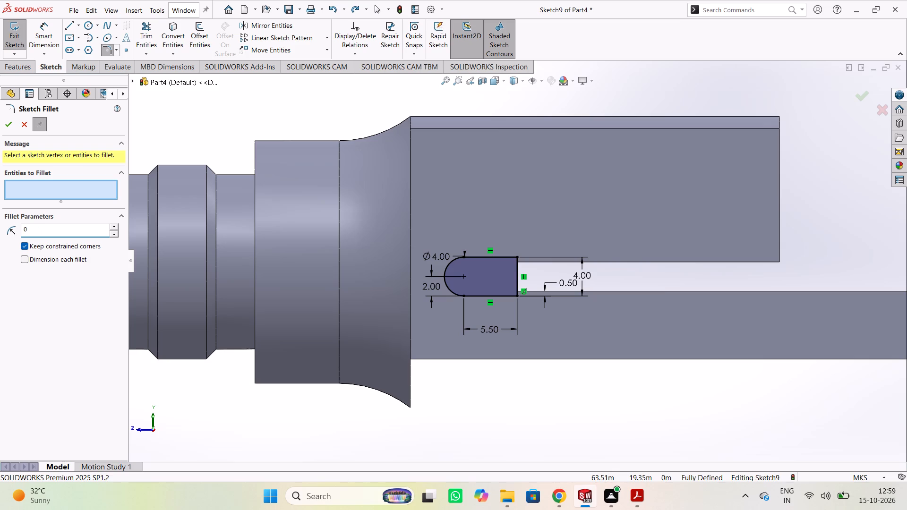
key("3")
key("BackSpace")
type(".3")
key("Return")
left_click(507, 255)
left_click(517, 263)
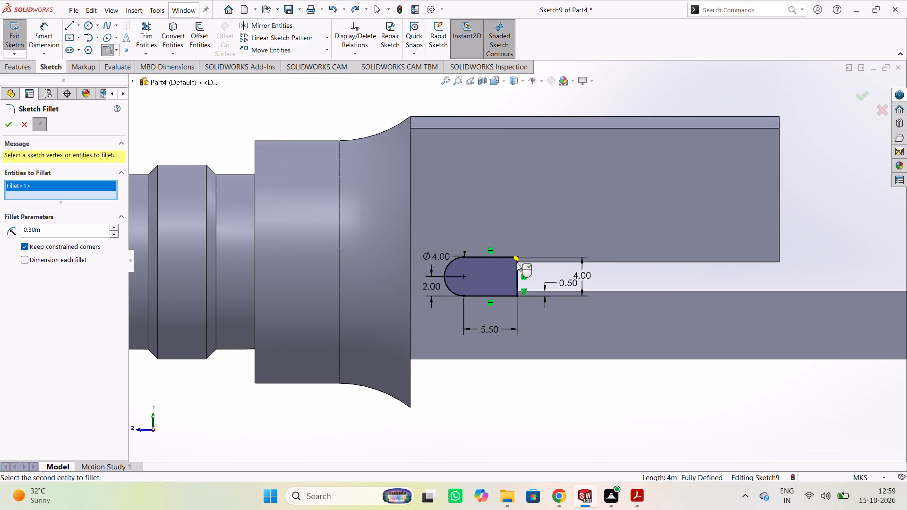
left_click(512, 294)
left_click(516, 287)
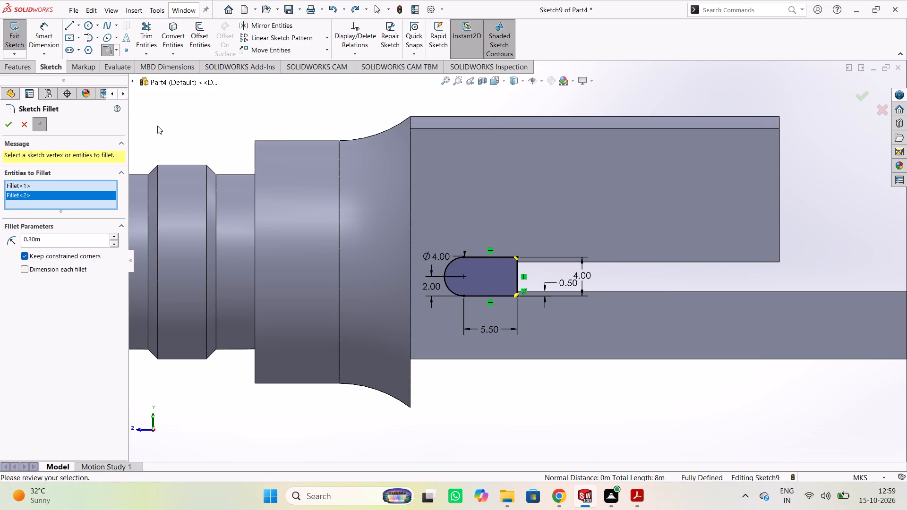
left_click(7, 124)
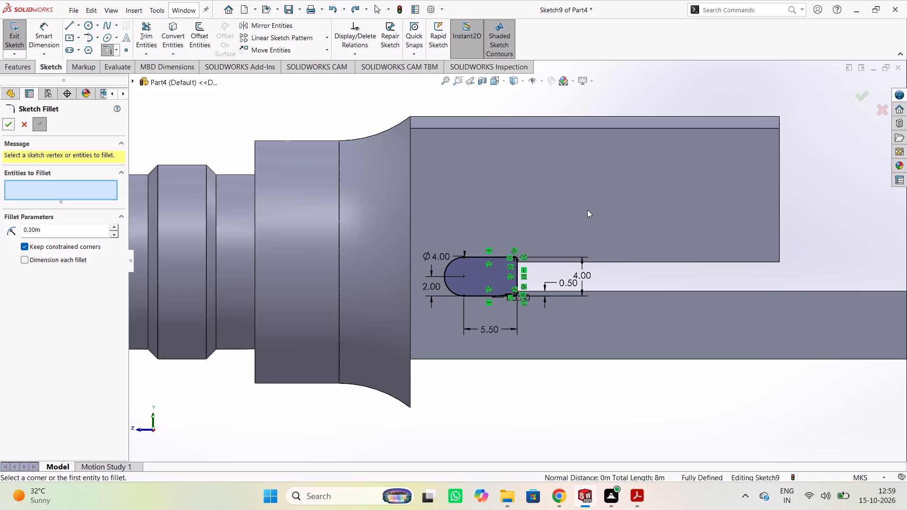
left_click(587, 210)
scroll(472, 271, "down", 3)
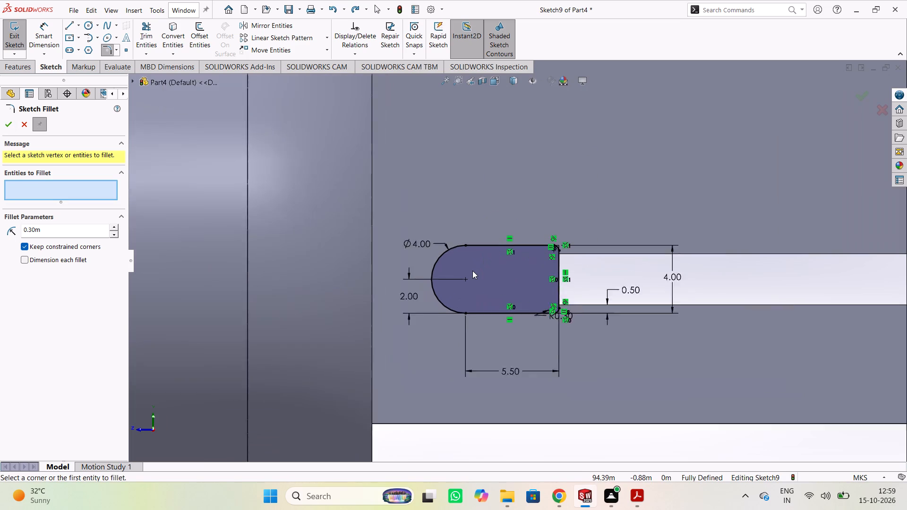
scroll(472, 271, "down", 1)
scroll(542, 279, "down", 3)
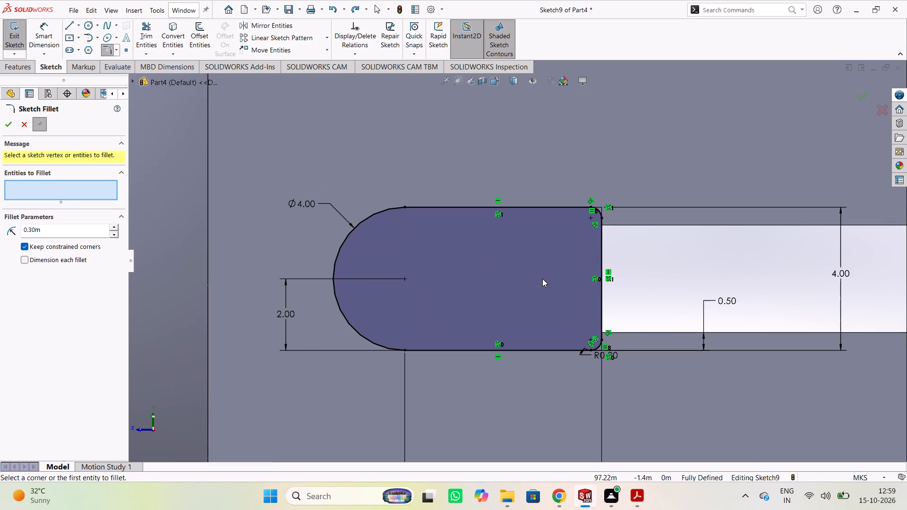
scroll(543, 279, "down", 2)
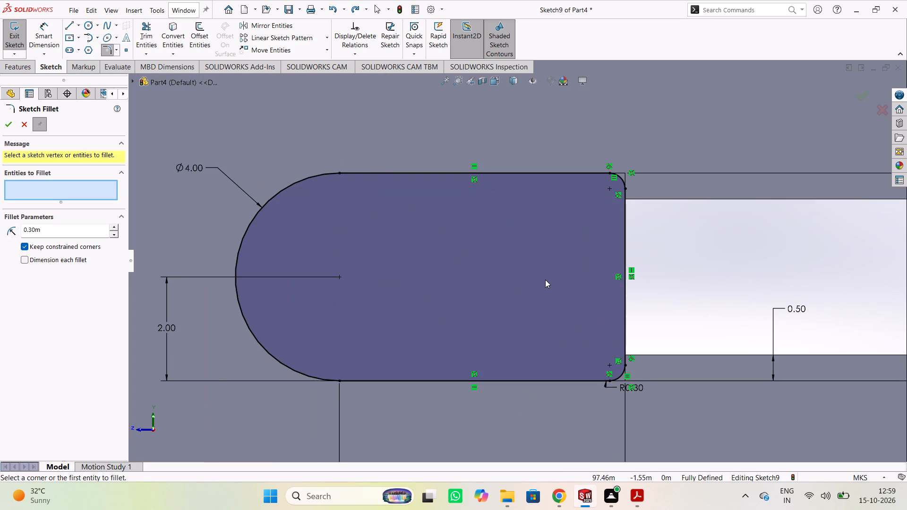
Finish the corner fillets and cut the rounded 4 m high profile through all of the part with Extruded Cut.
scroll(545, 280, "up", 6)
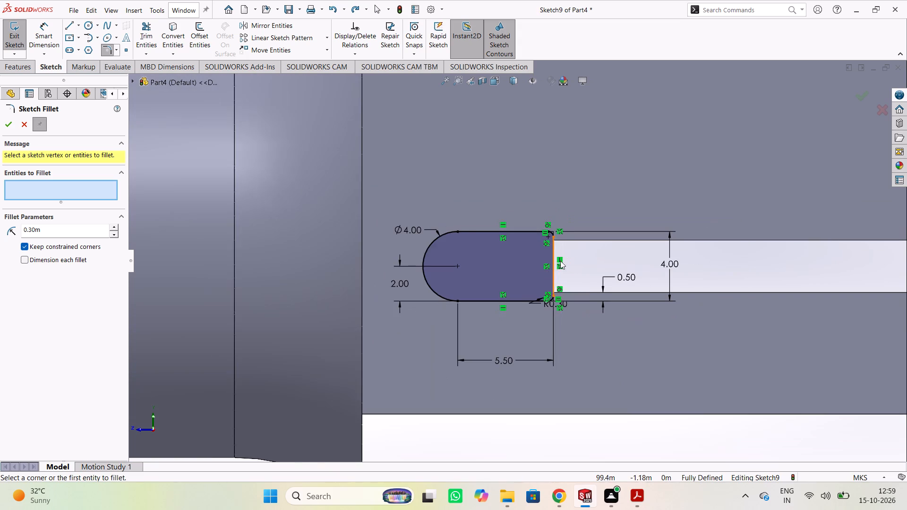
scroll(560, 261, "up", 3)
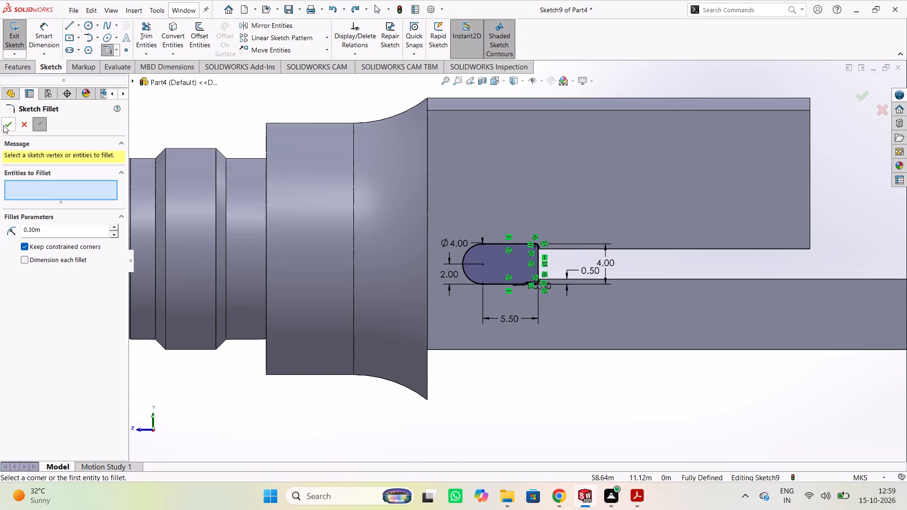
left_click(5, 126)
left_click(13, 70)
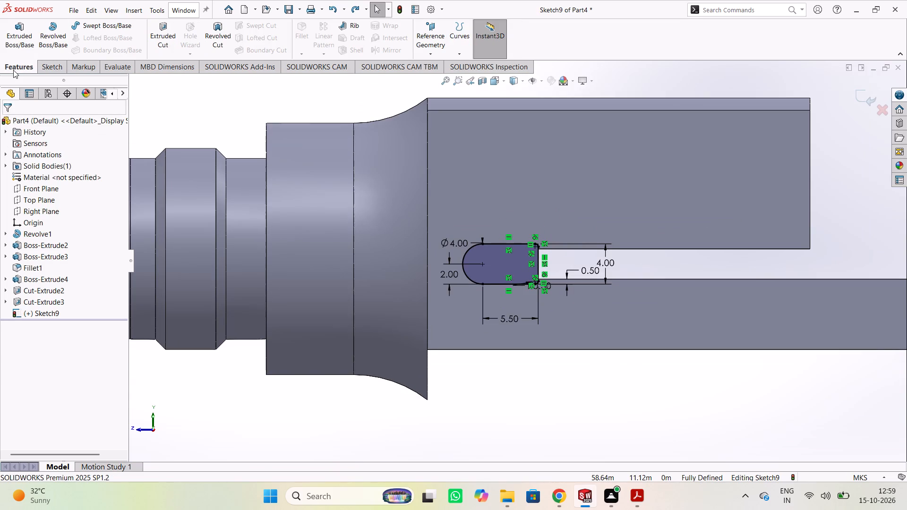
left_click(161, 34)
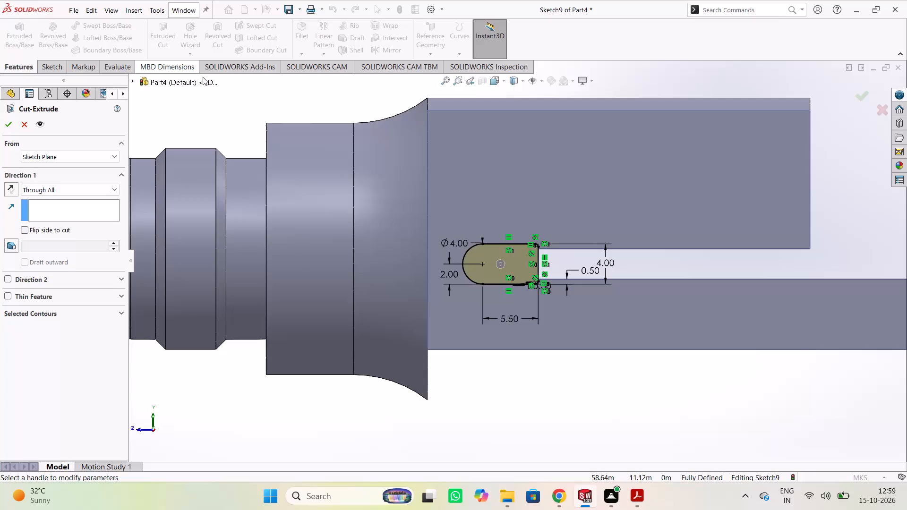
scroll(285, 109, "down", 2)
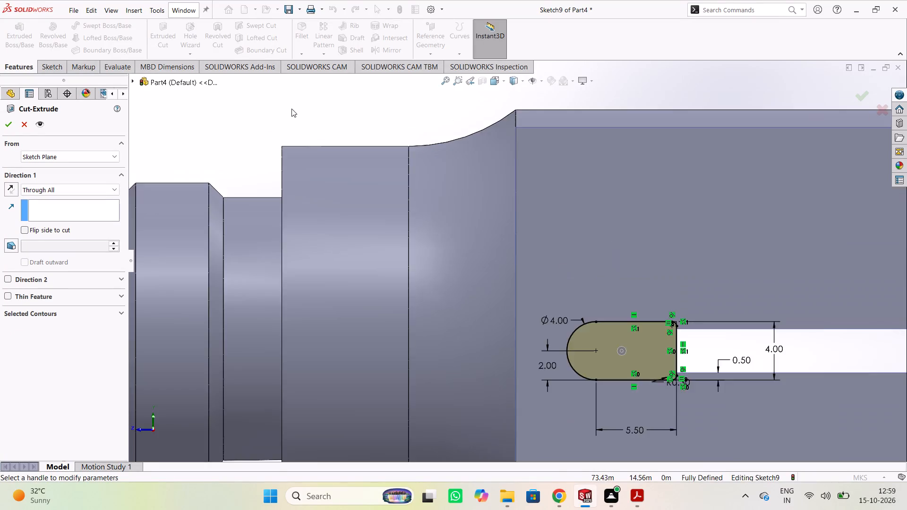
scroll(291, 109, "up", 4)
middle_click_drag(749, 154, 727, 160)
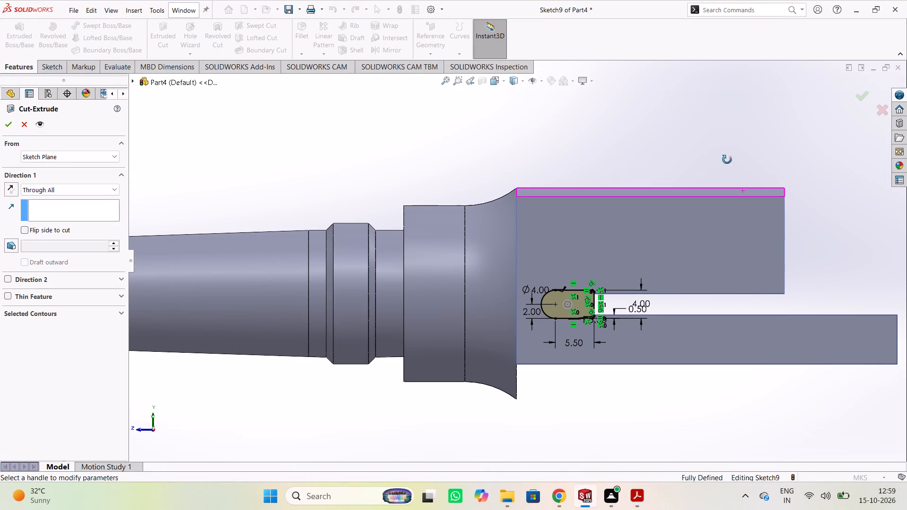
middle_click_drag(727, 160, 669, 165)
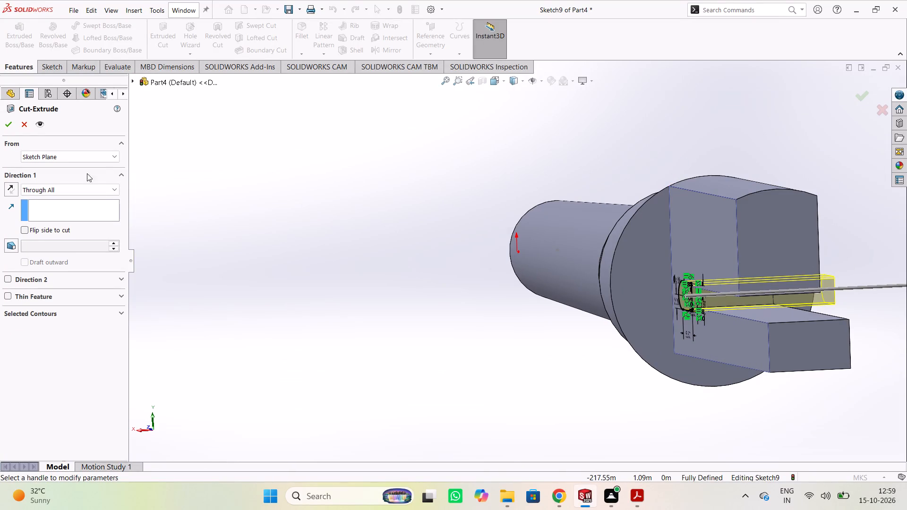
left_click(8, 127)
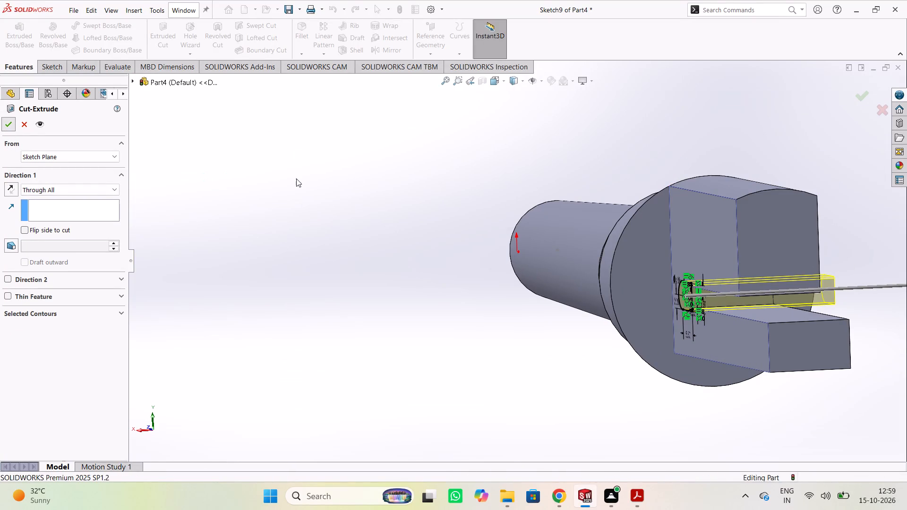
left_click(296, 178)
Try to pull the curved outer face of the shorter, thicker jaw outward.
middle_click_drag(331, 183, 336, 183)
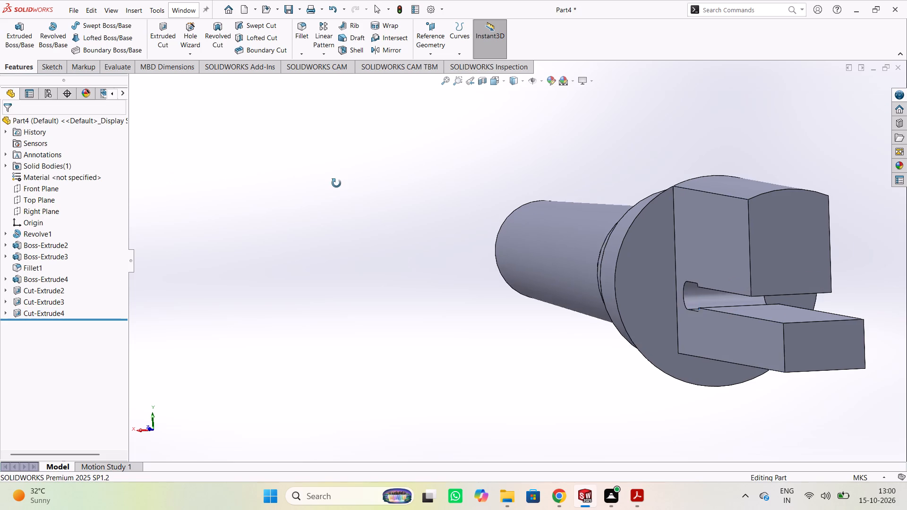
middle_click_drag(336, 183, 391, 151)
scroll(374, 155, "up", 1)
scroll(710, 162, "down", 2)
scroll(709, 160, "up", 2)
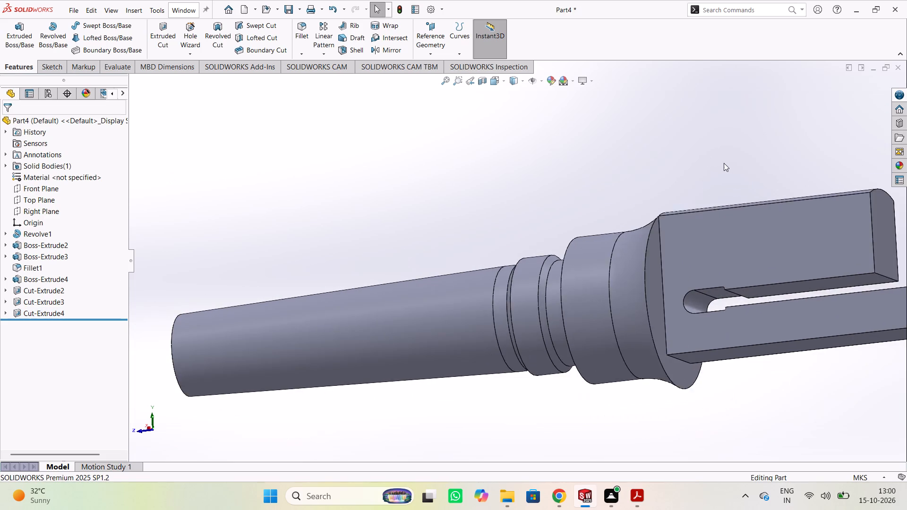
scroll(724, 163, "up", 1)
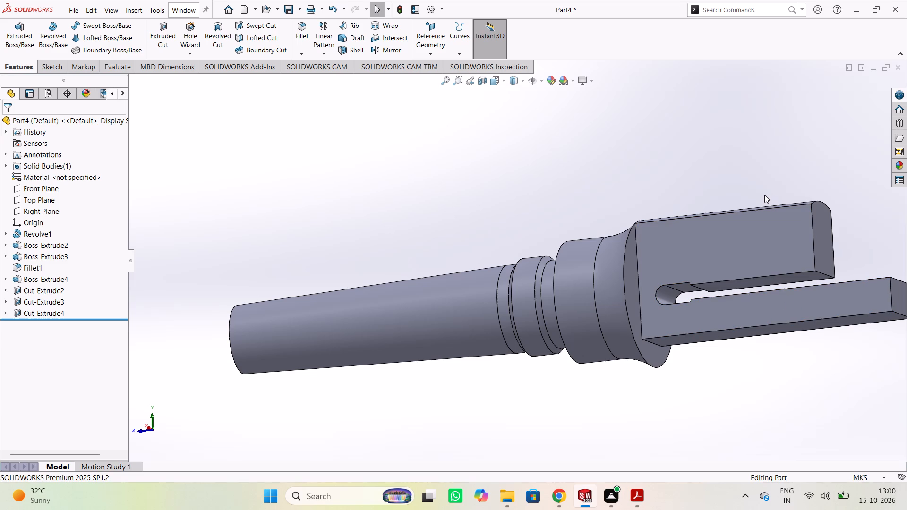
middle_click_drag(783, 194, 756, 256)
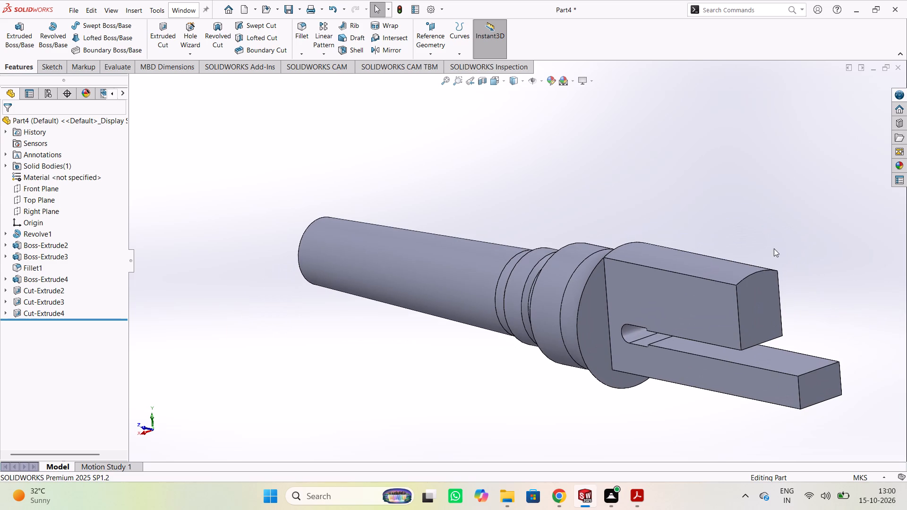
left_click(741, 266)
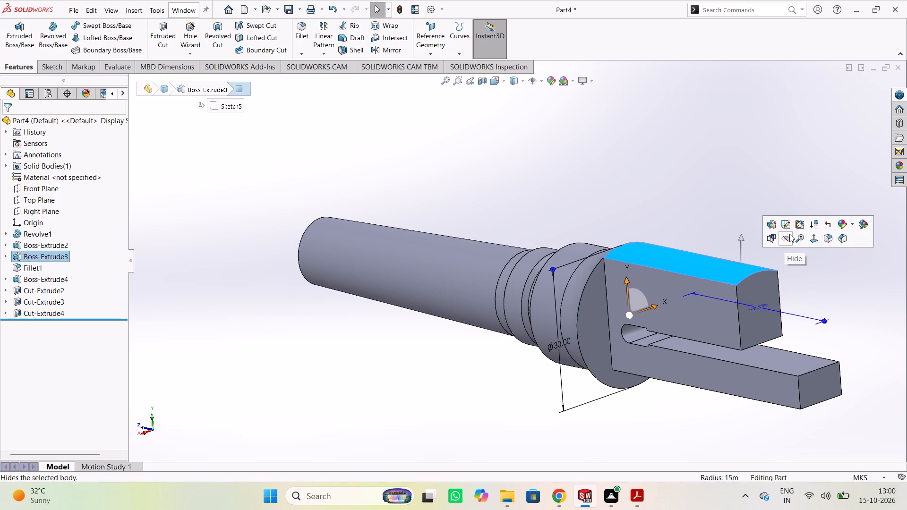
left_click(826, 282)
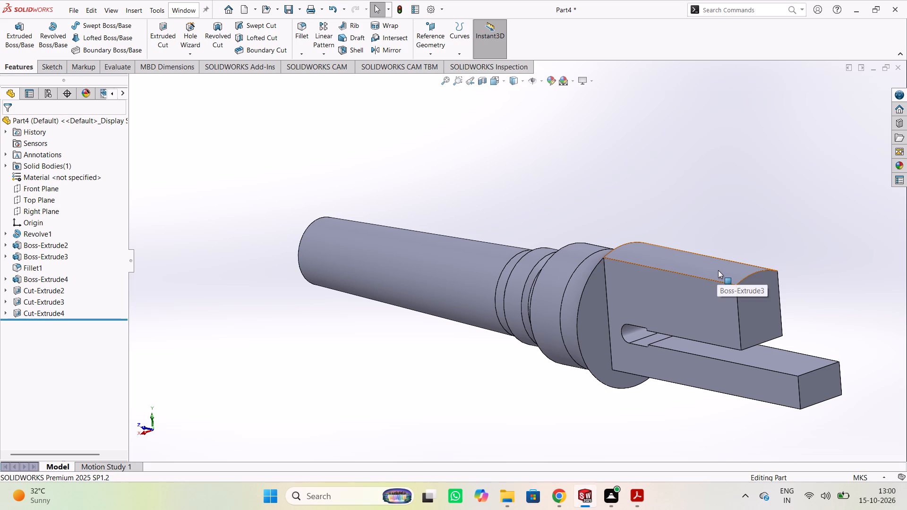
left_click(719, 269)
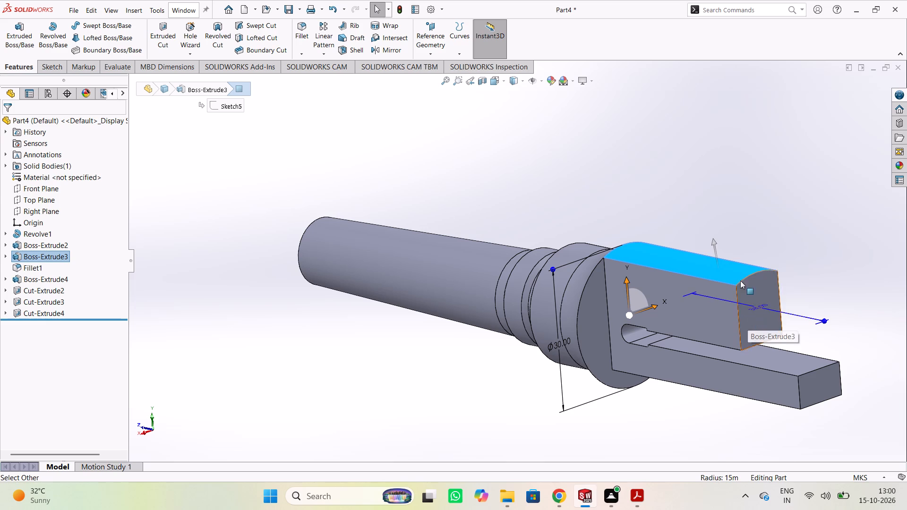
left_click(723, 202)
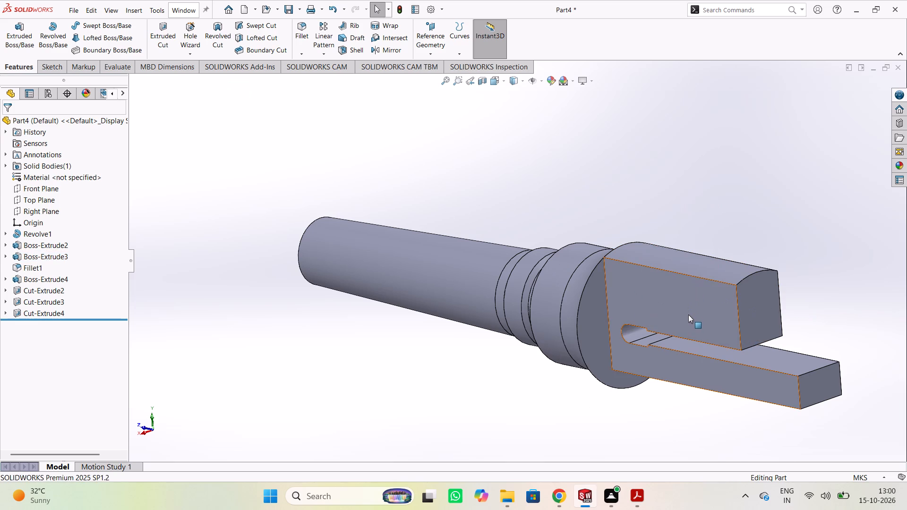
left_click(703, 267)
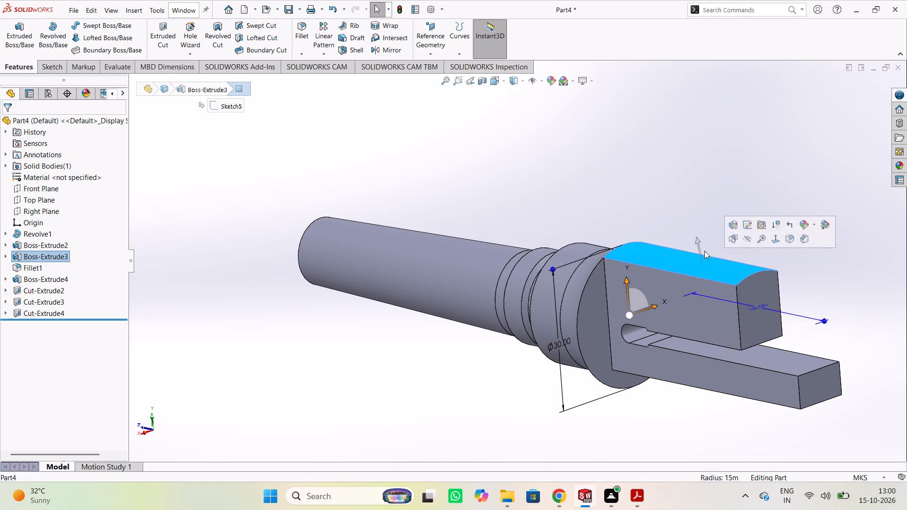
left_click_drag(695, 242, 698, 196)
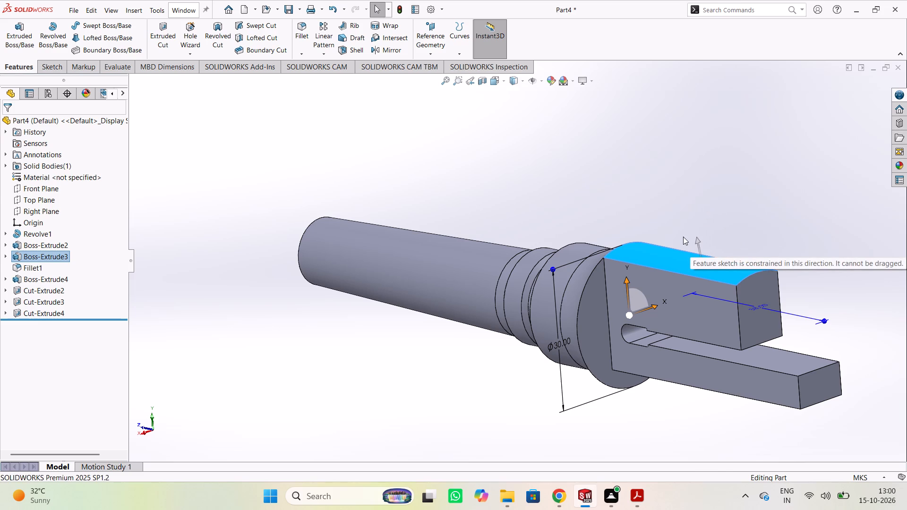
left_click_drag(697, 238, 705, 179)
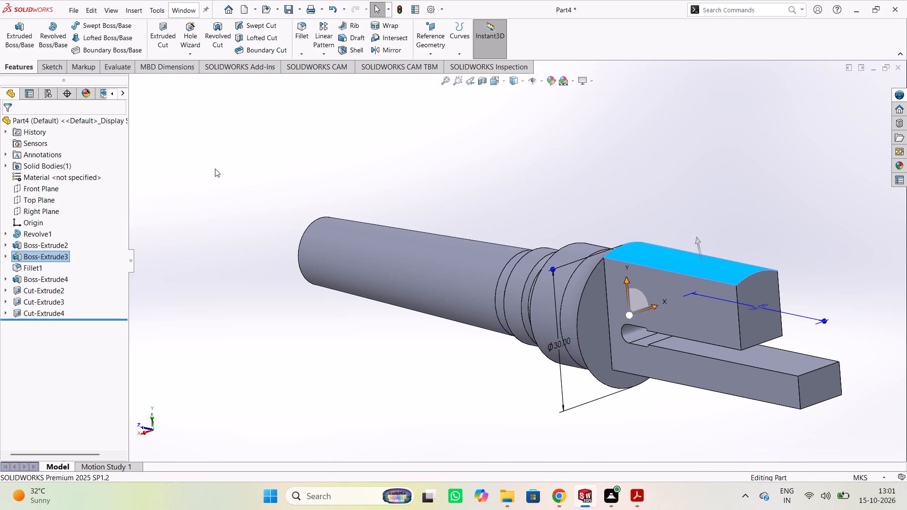
Start a sketch on the Top Plane and draw a vertical centerline about 8.3 m long inward from the midpoint of the bar's free-end edge.
left_click(48, 204)
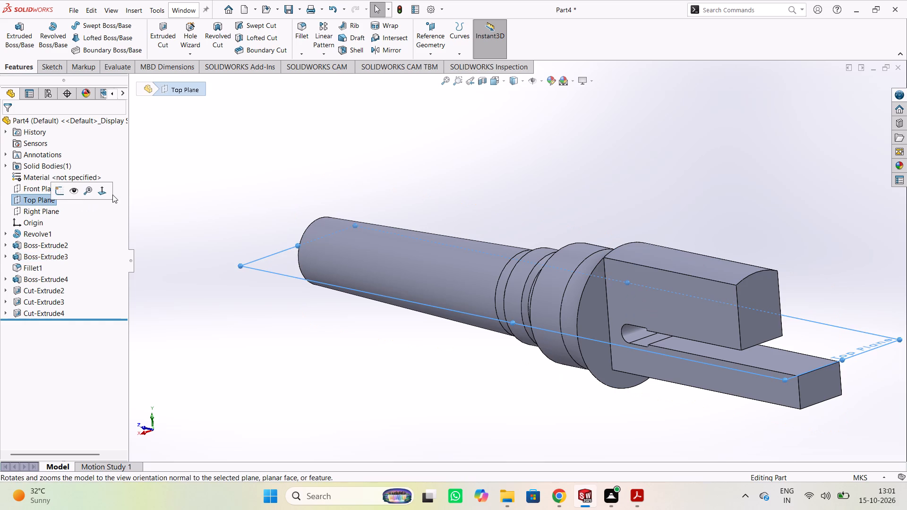
left_click(60, 190)
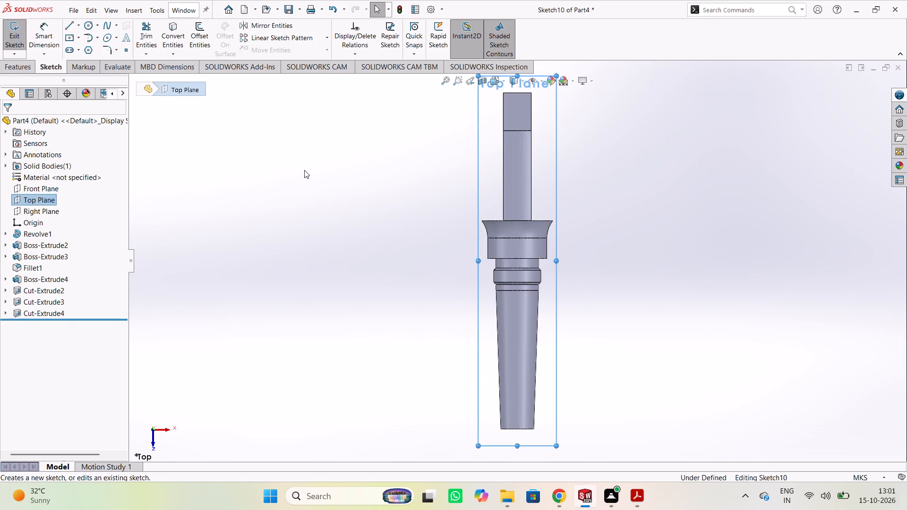
left_click(303, 178)
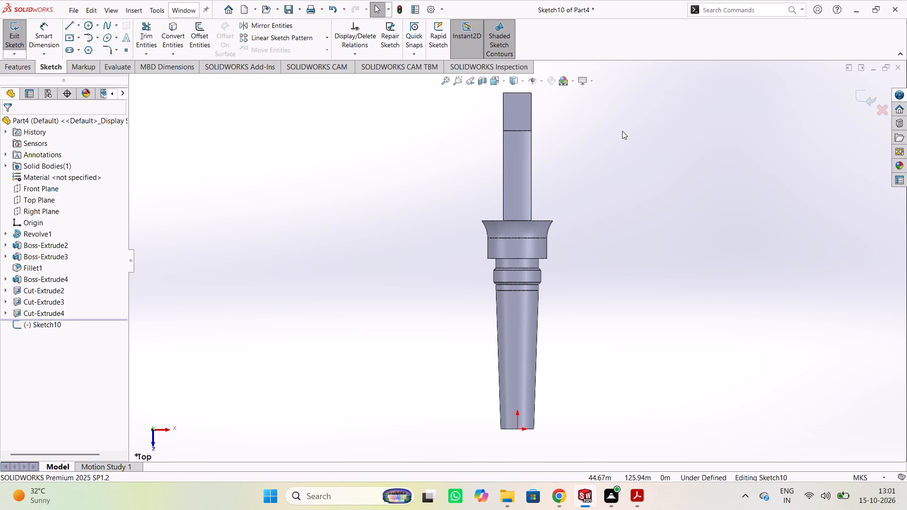
scroll(480, 108, "up", 3)
scroll(478, 116, "down", 3)
scroll(542, 220, "down", 1)
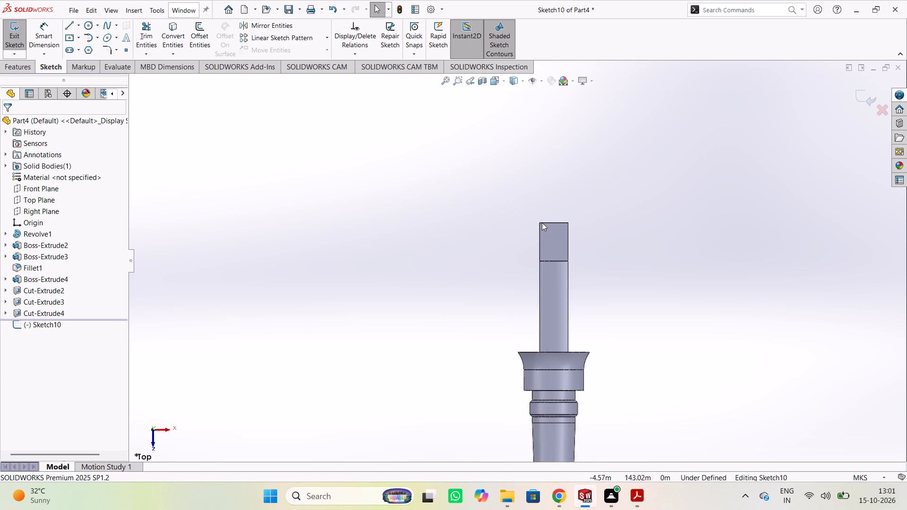
scroll(542, 222, "down", 2)
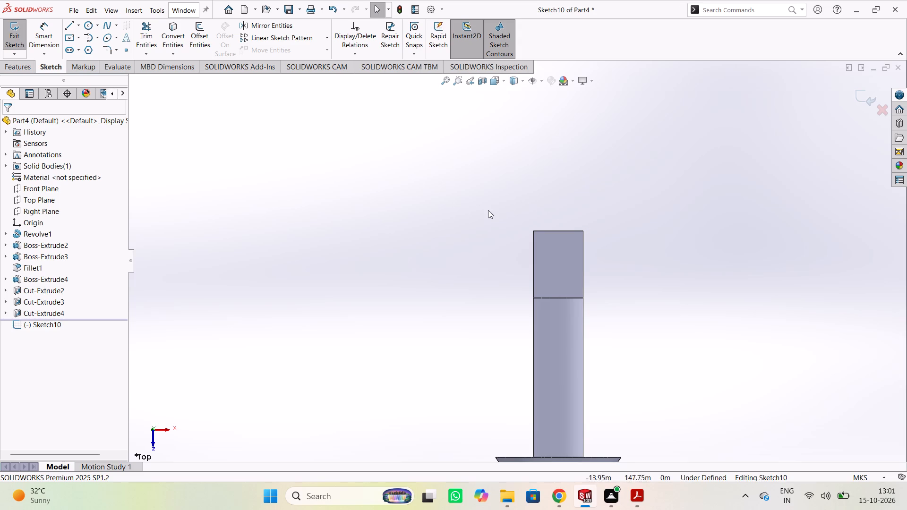
left_click(78, 23)
left_click(99, 50)
left_click(556, 230)
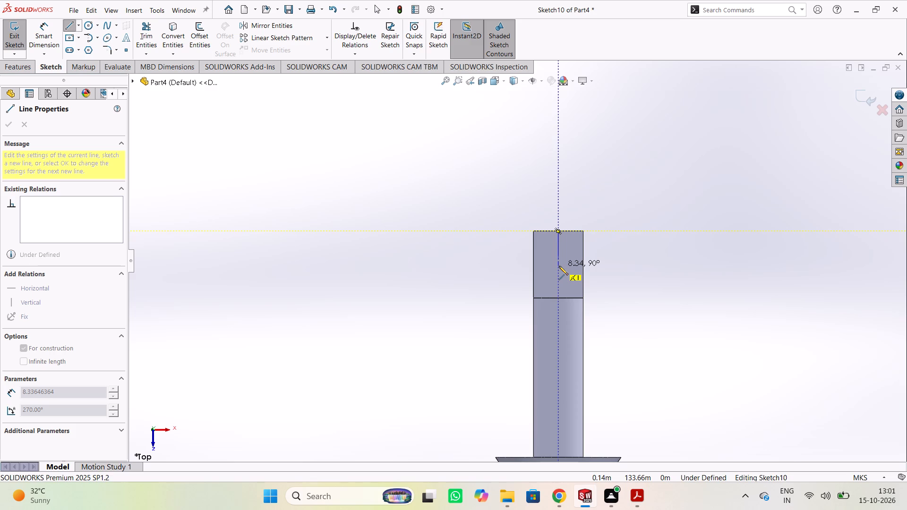
left_click(559, 266)
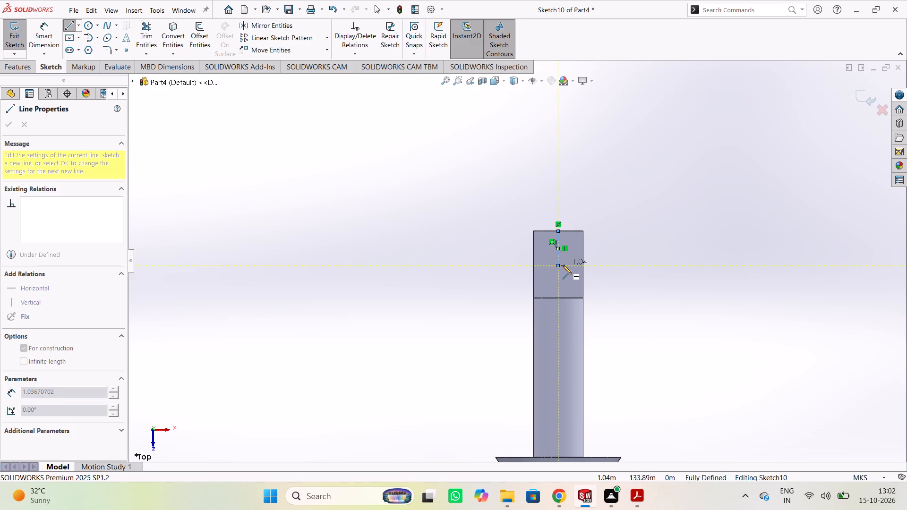
key("Escape")
Dimension the centerline's length and set it to 15 m.
right_click(643, 229)
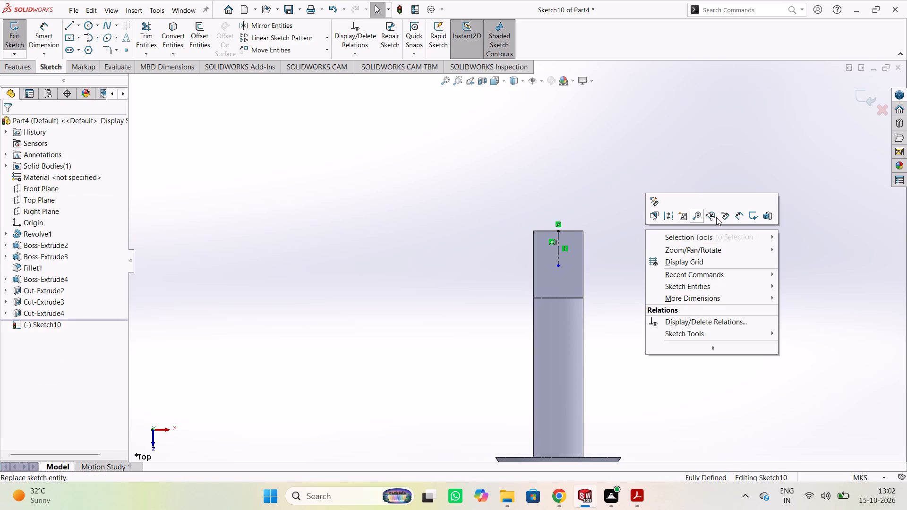
left_click(735, 210)
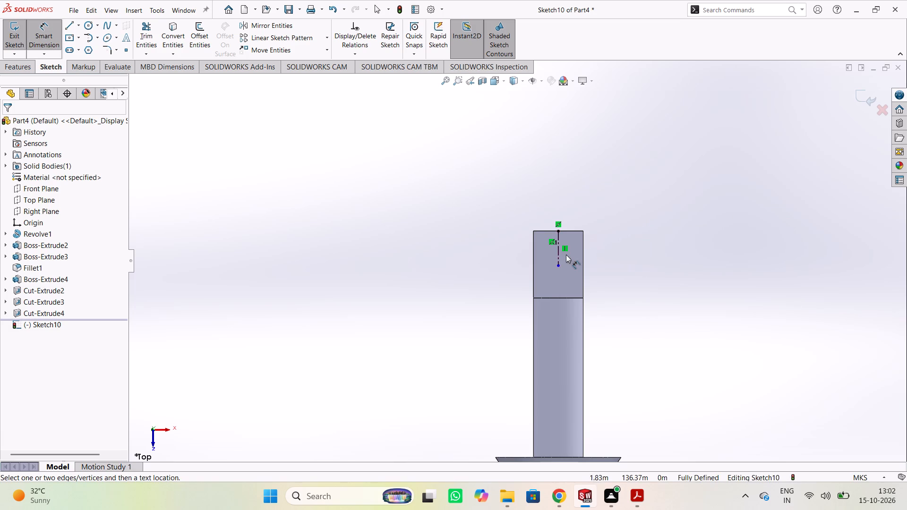
left_click(560, 250)
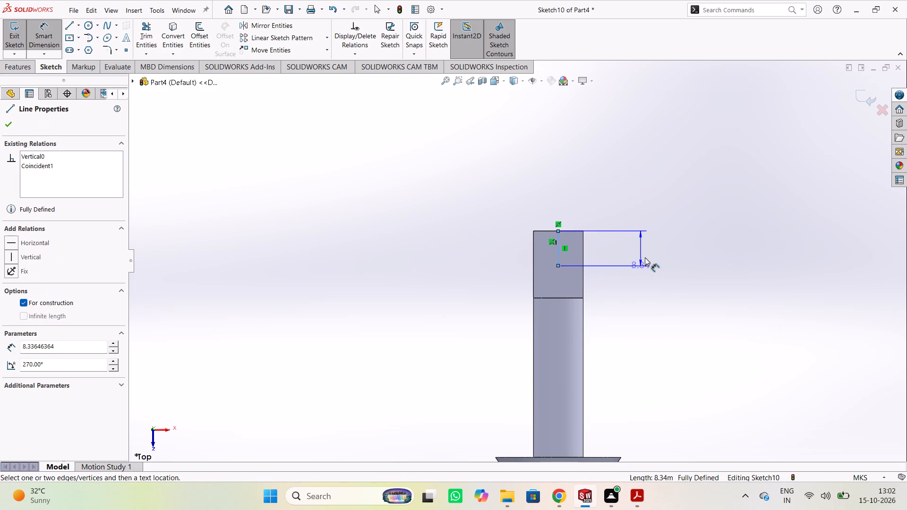
left_click(650, 246)
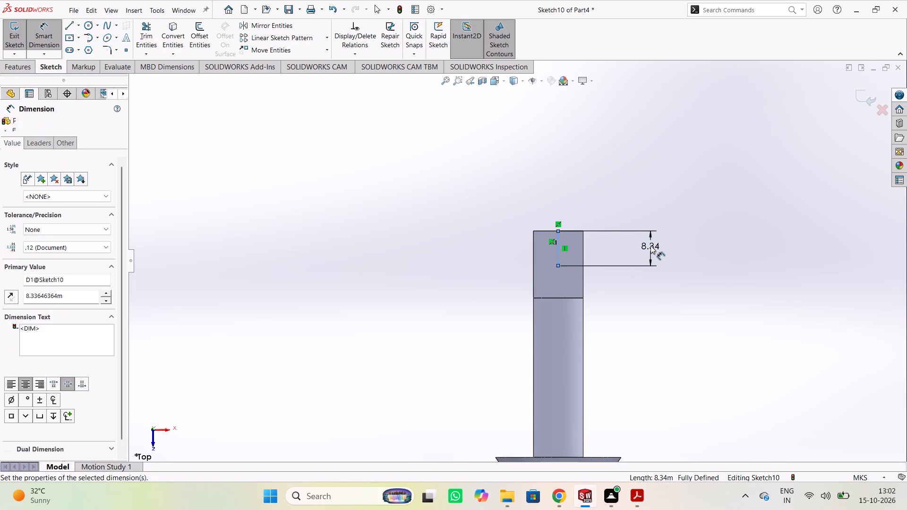
type("15")
key("Return")
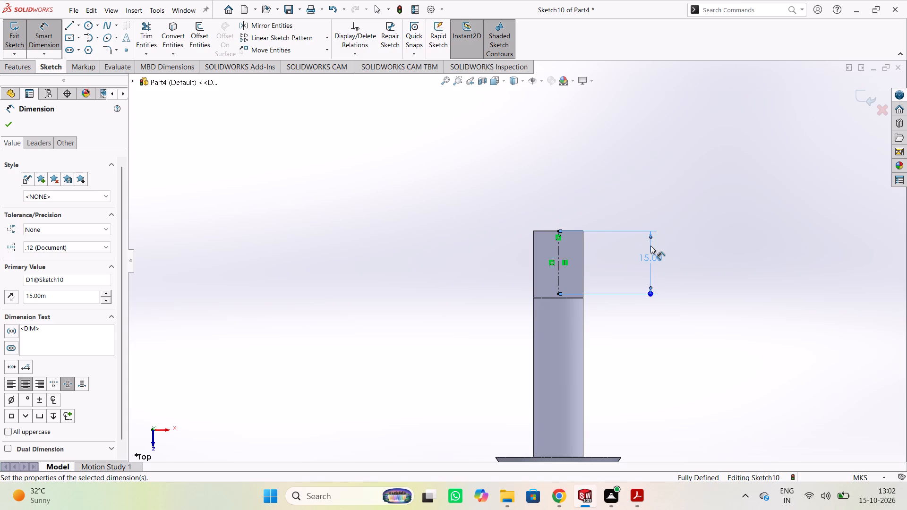
left_click(680, 268)
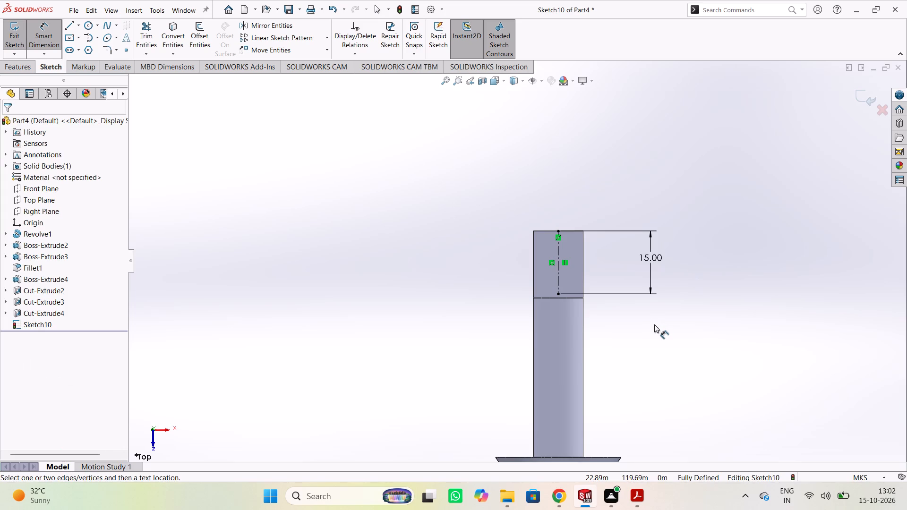
Set the length dimension of the vertical centerline on the bar's free end to 12 m.
double_click(657, 258)
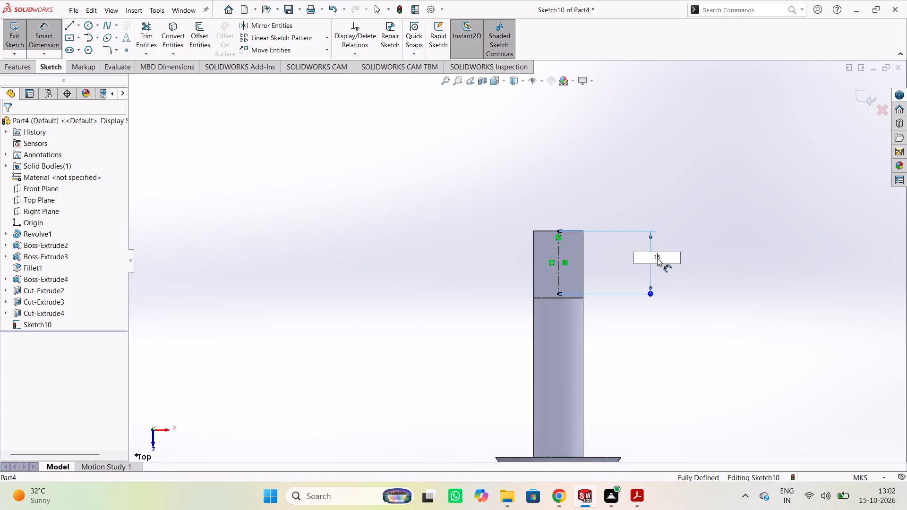
type("13")
key("BackSpace")
key("BackSpace")
key("BackSpace")
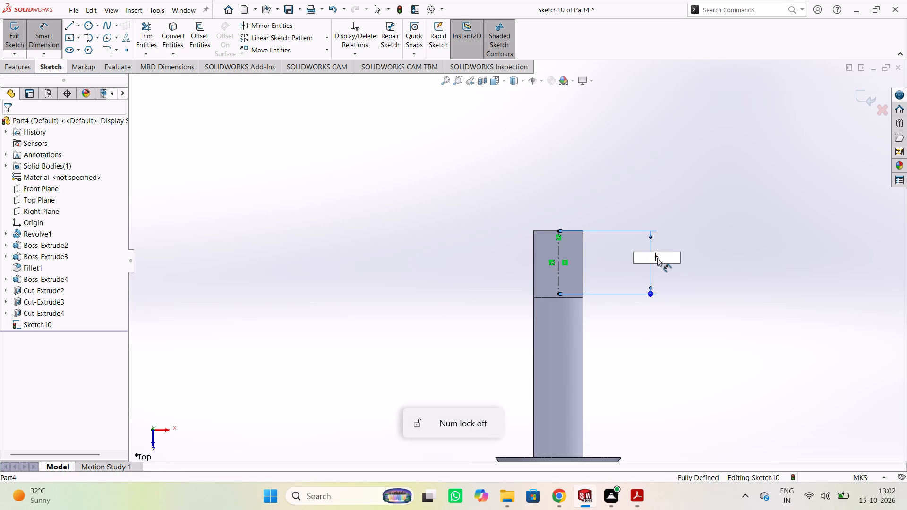
left_click(659, 257)
left_click(659, 257)
key("BackSpace")
type("12")
key("Return")
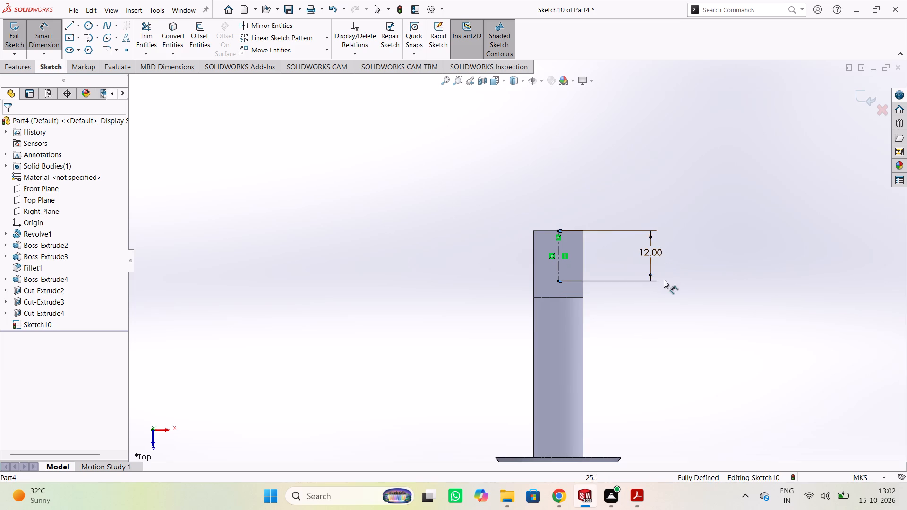
left_click(658, 308)
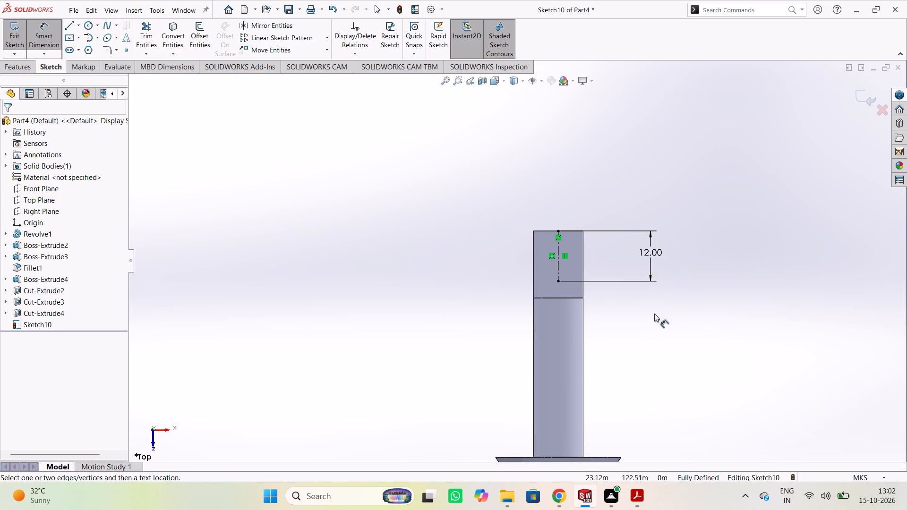
key("Escape")
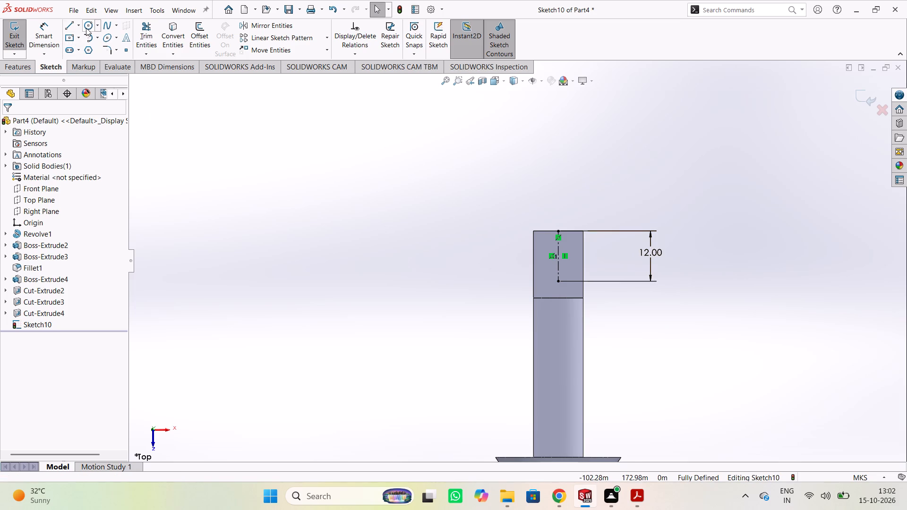
Draw a circle centred on the centerline's inner endpoint and set its radius to 3.75 m.
left_click(86, 28)
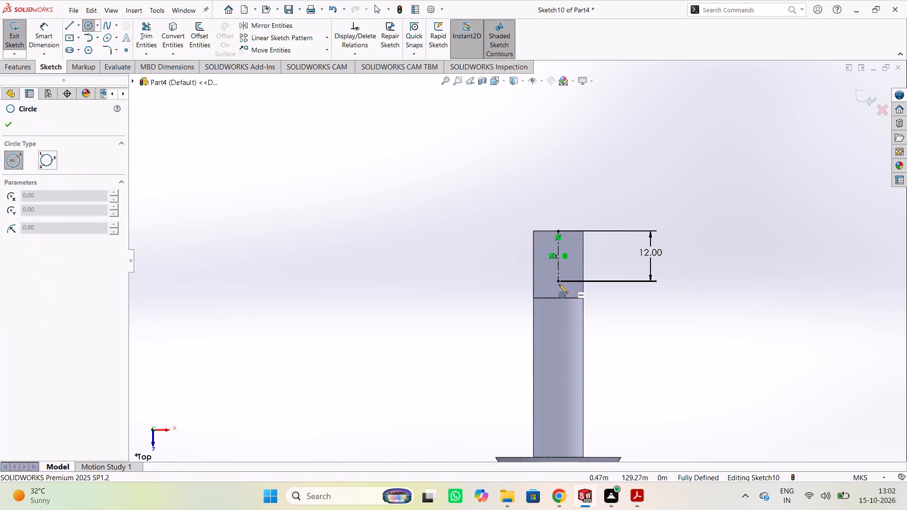
left_click(558, 283)
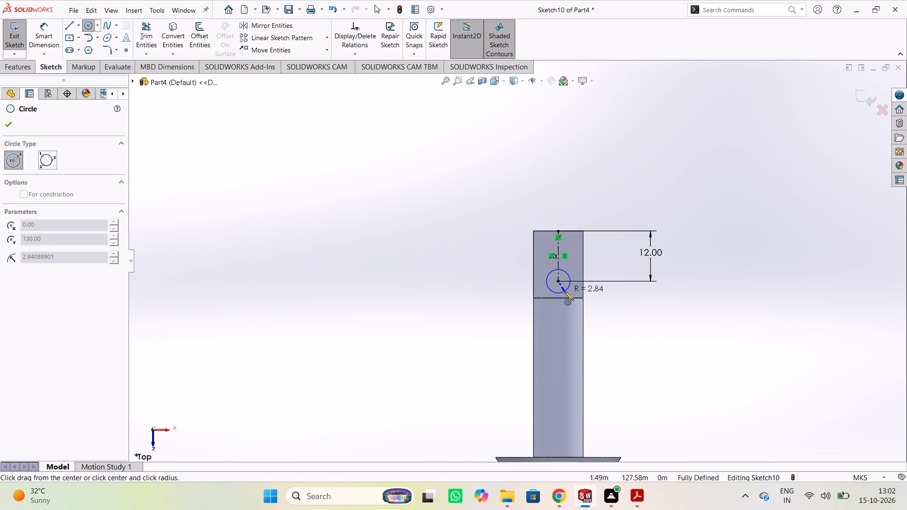
left_click(565, 291)
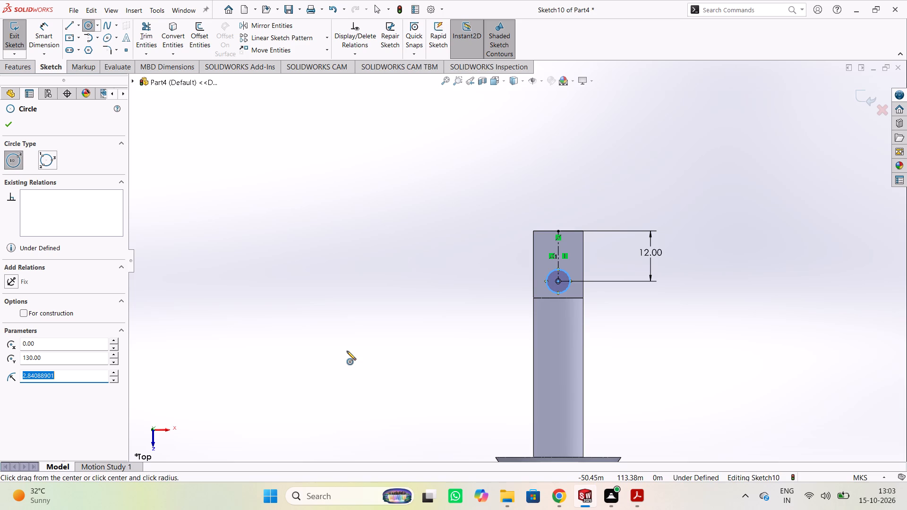
key("4")
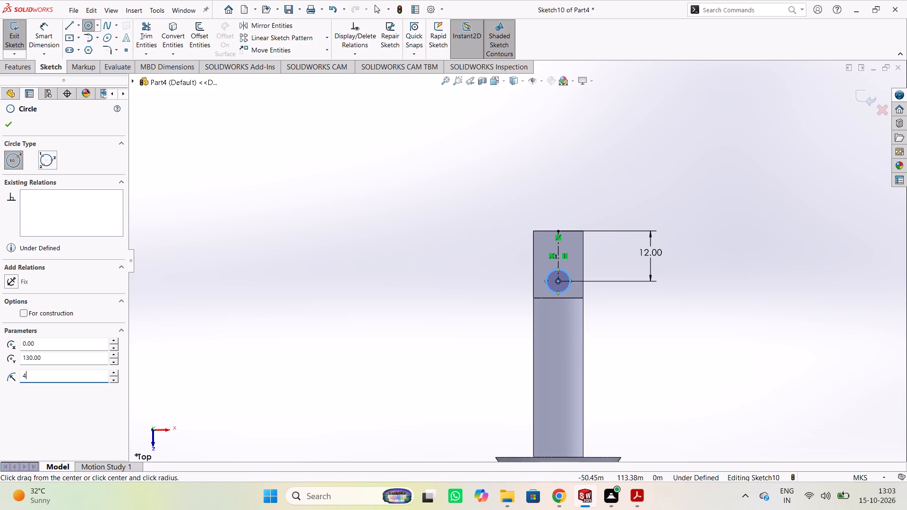
key("Return")
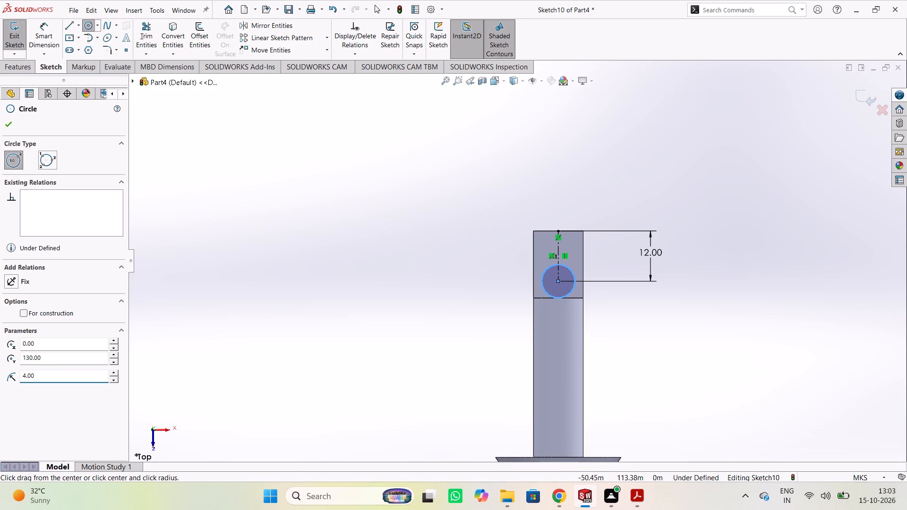
double_click(88, 374)
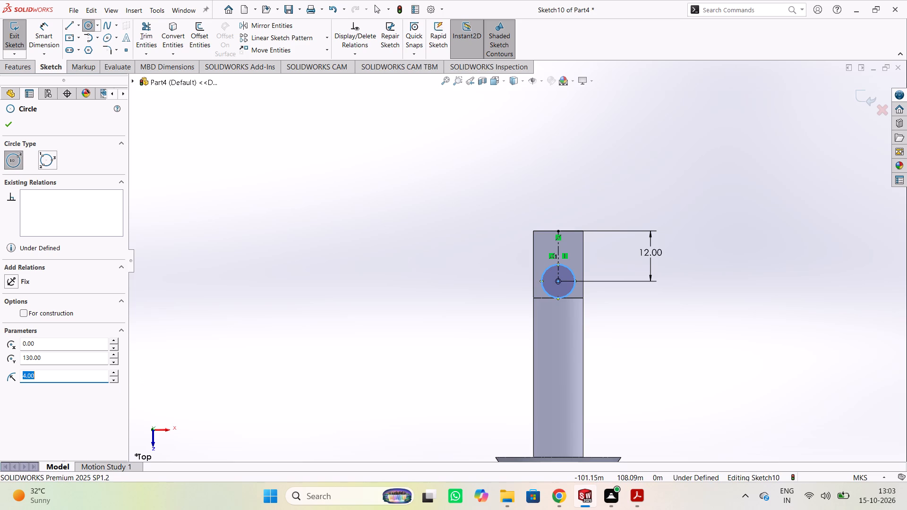
type("375")
key("BackSpace")
key("BackSpace")
type(".75")
key("Return")
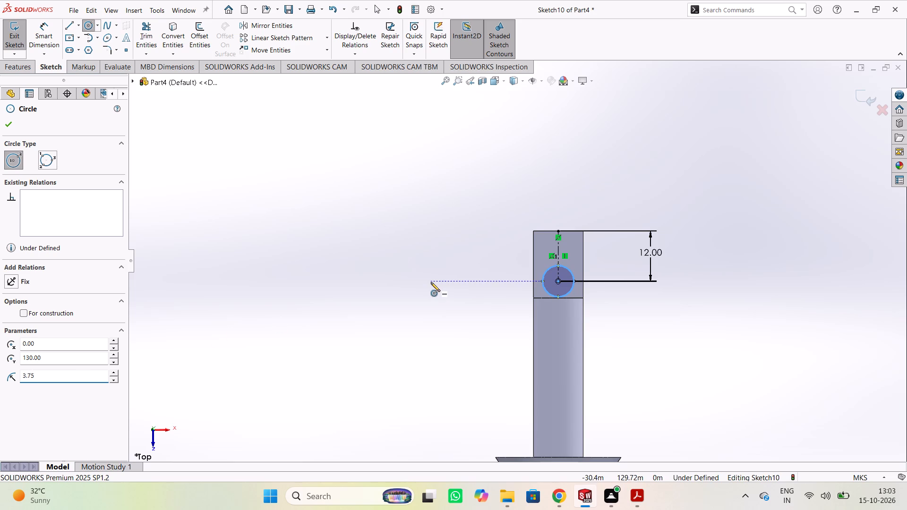
left_click(10, 126)
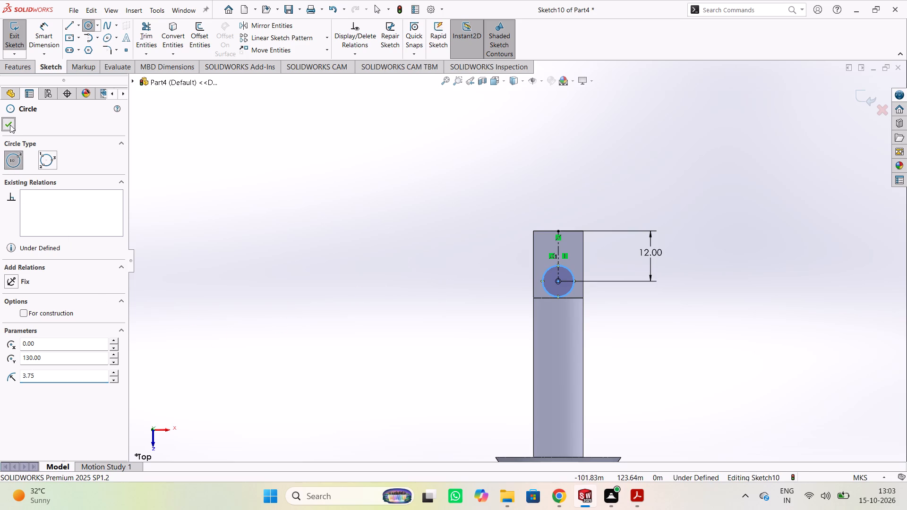
left_click(358, 225)
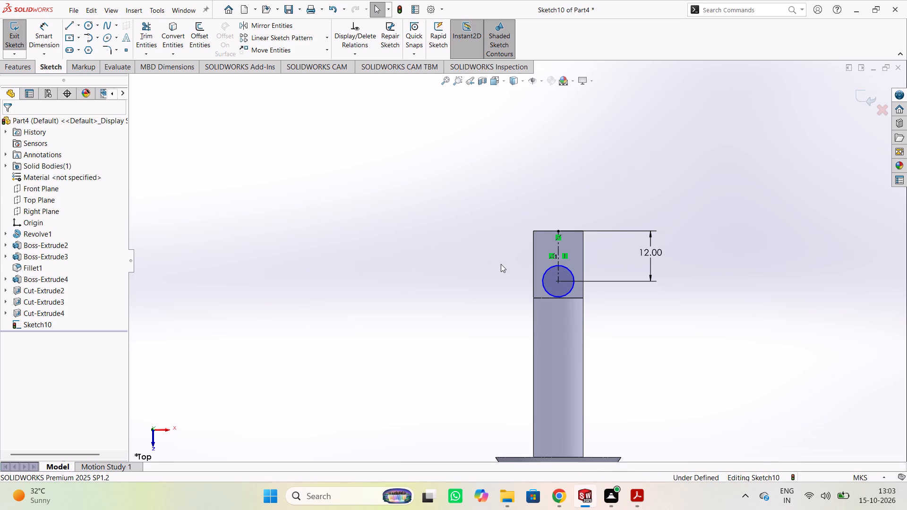
Add a diameter dimension to the circle and accept its current value.
right_click(505, 264)
left_click(598, 250)
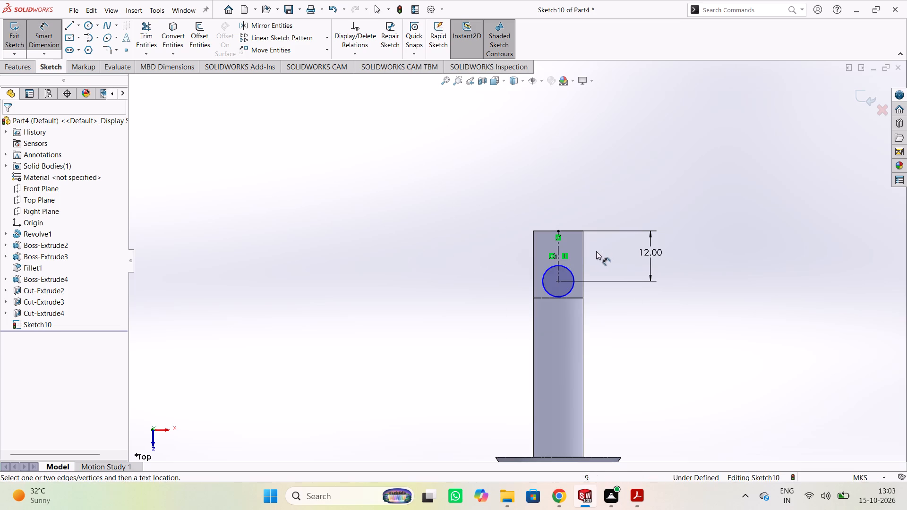
left_click(571, 272)
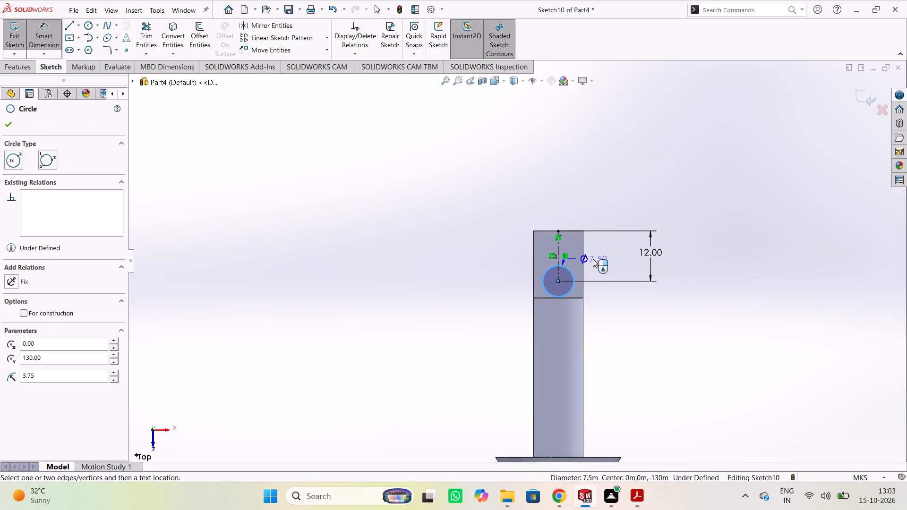
left_click(604, 260)
left_click(636, 323)
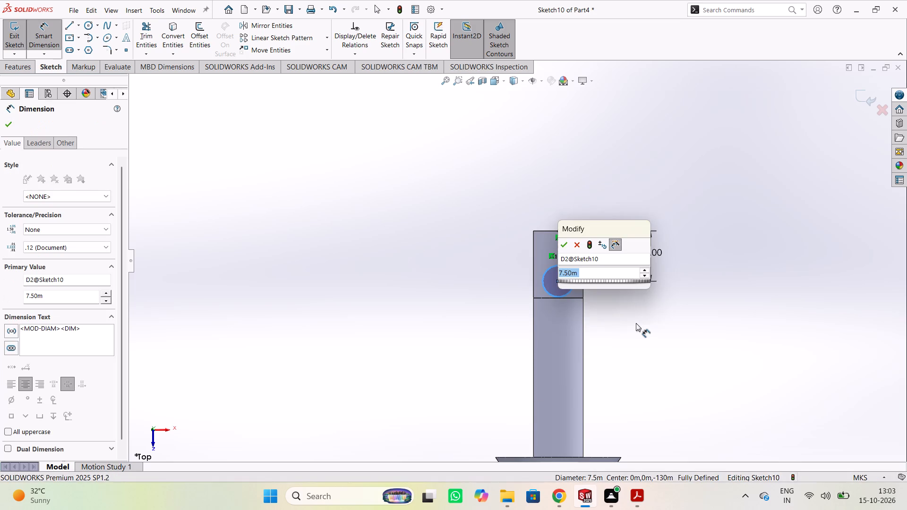
left_click(561, 243)
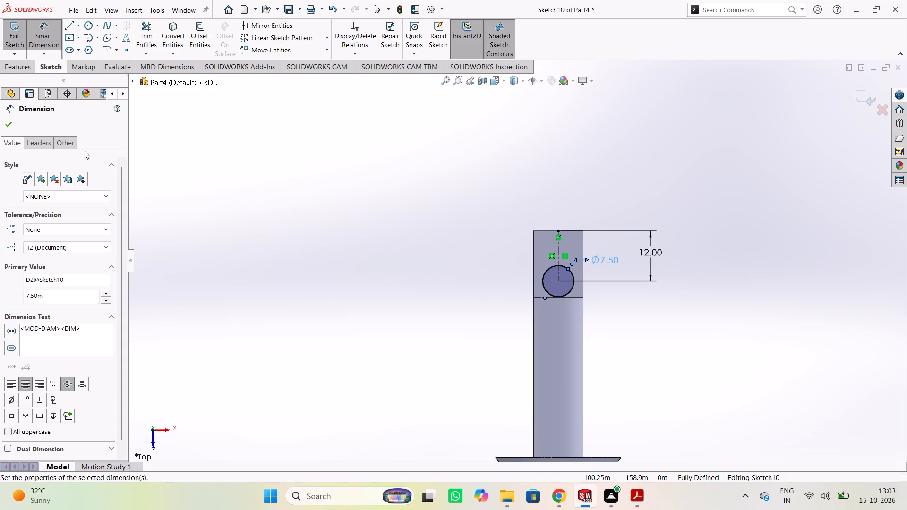
Exit the sketch and cut the circle Through All in one direction from the sketch plane with Extruded Cut.
left_click(15, 36)
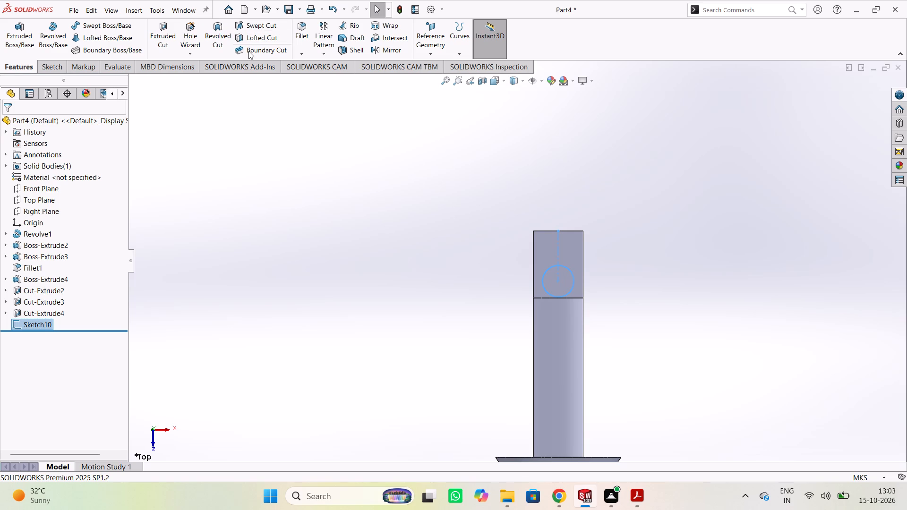
left_click(168, 38)
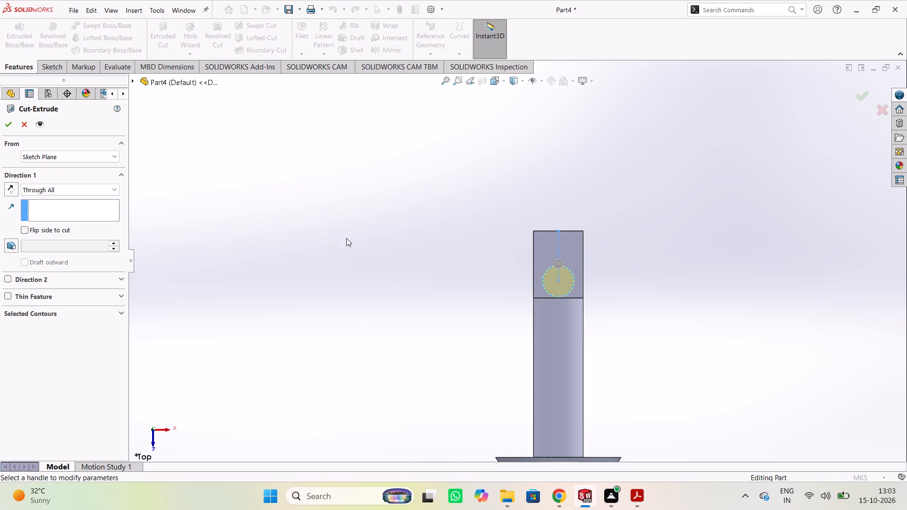
middle_click_drag(348, 247, 395, 260)
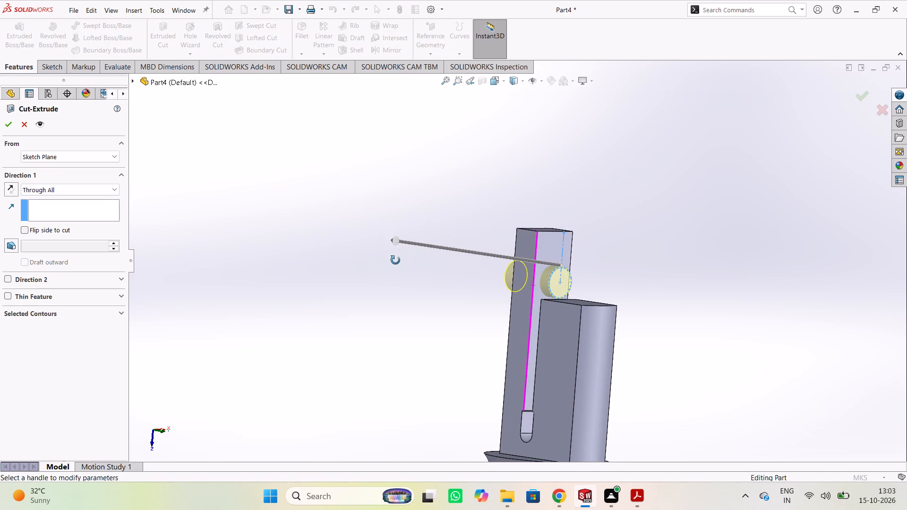
middle_click_drag(395, 260, 374, 253)
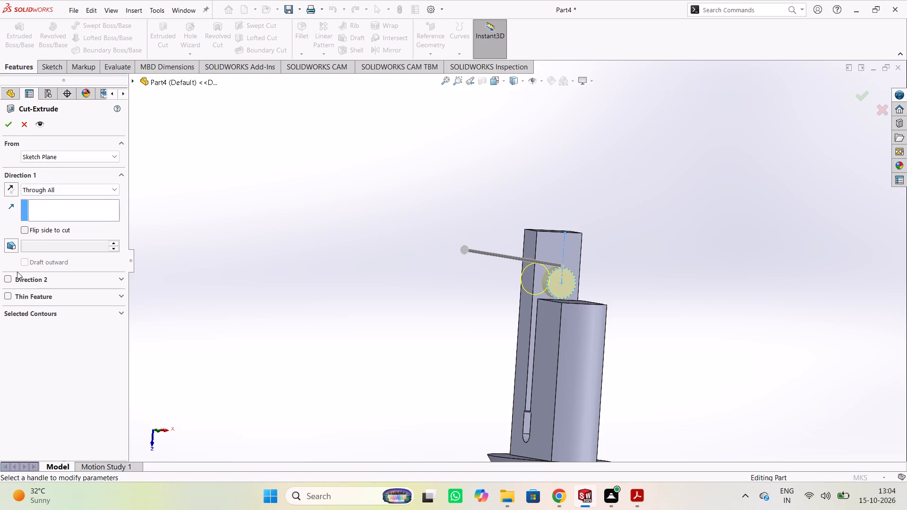
left_click(9, 130)
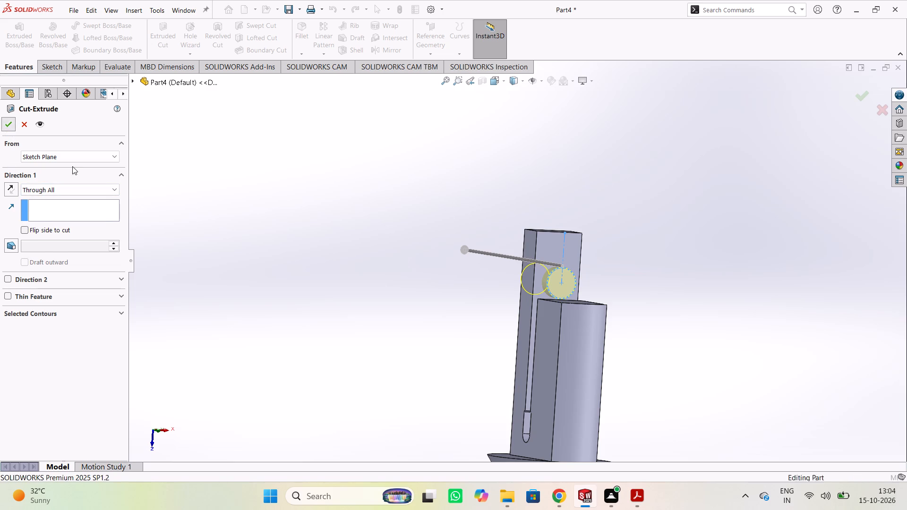
left_click(308, 190)
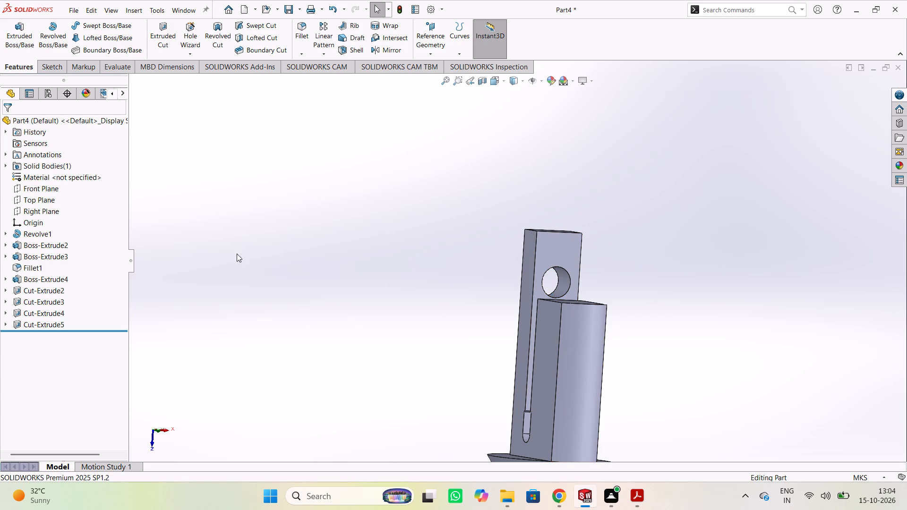
Start a sketch on the Top Plane and draw a vertical centerline about 33.6 m long inward from the free end edge's midpoint.
left_click(49, 196)
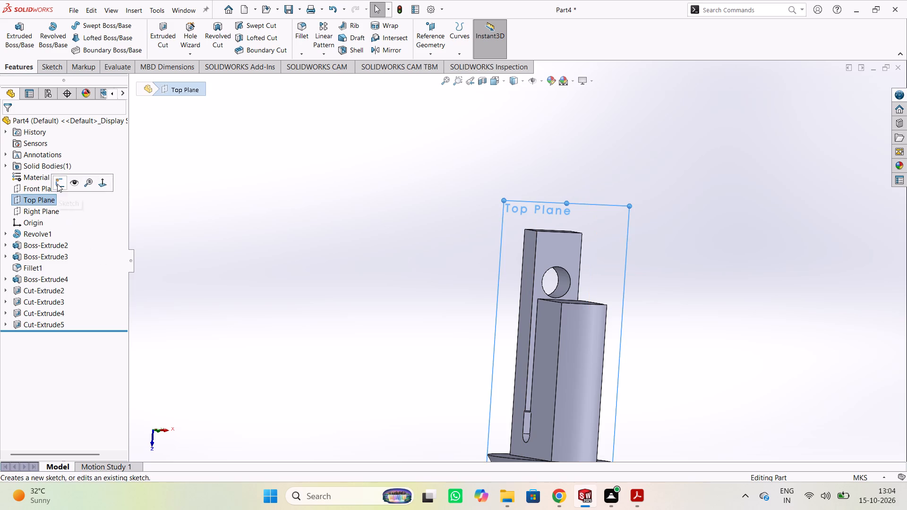
left_click(58, 179)
left_click(284, 174)
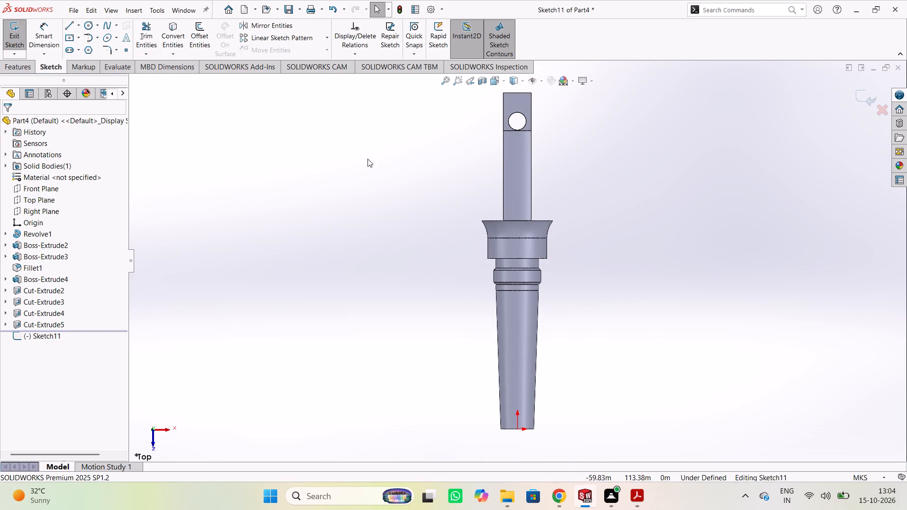
scroll(326, 145, "up", 1)
scroll(350, 143, "down", 1)
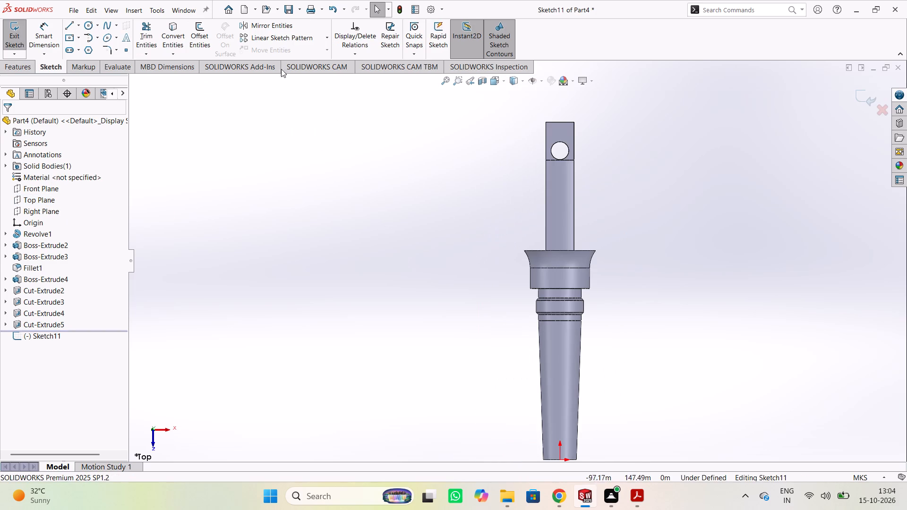
left_click(77, 21)
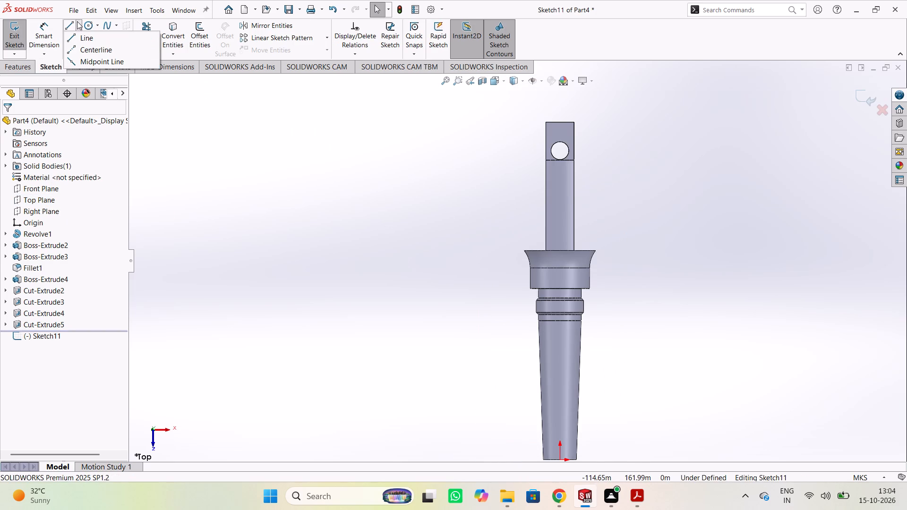
left_click(90, 46)
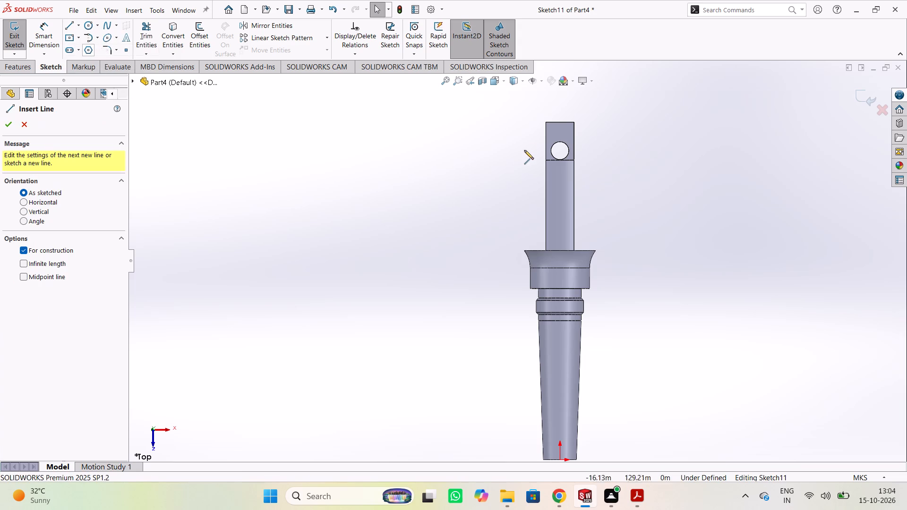
left_click(559, 122)
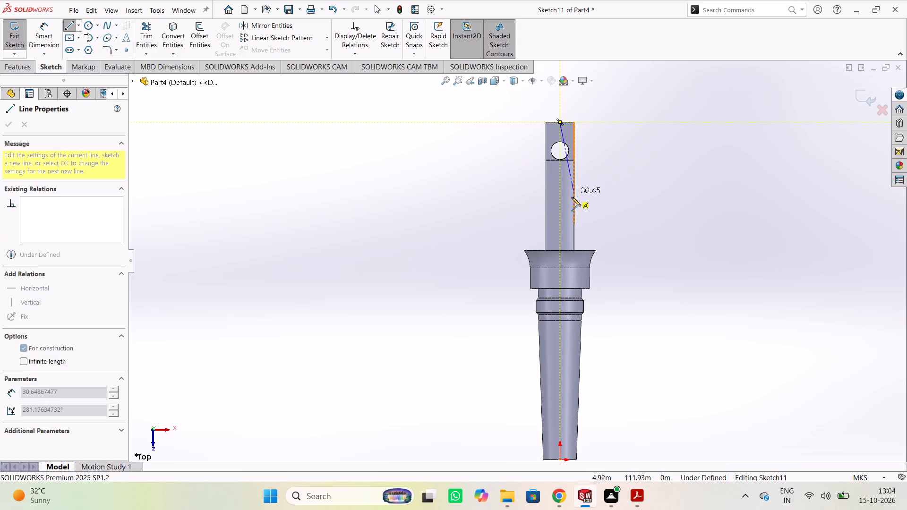
left_click(560, 202)
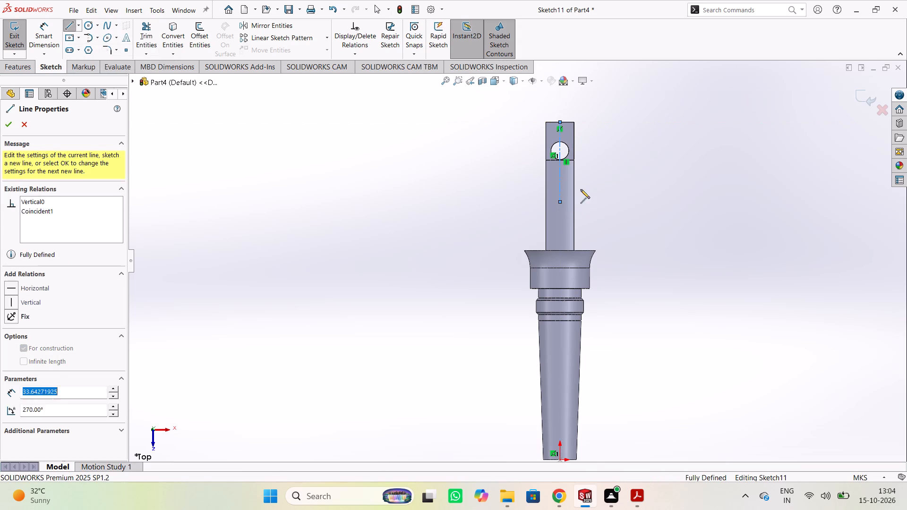
key("Escape")
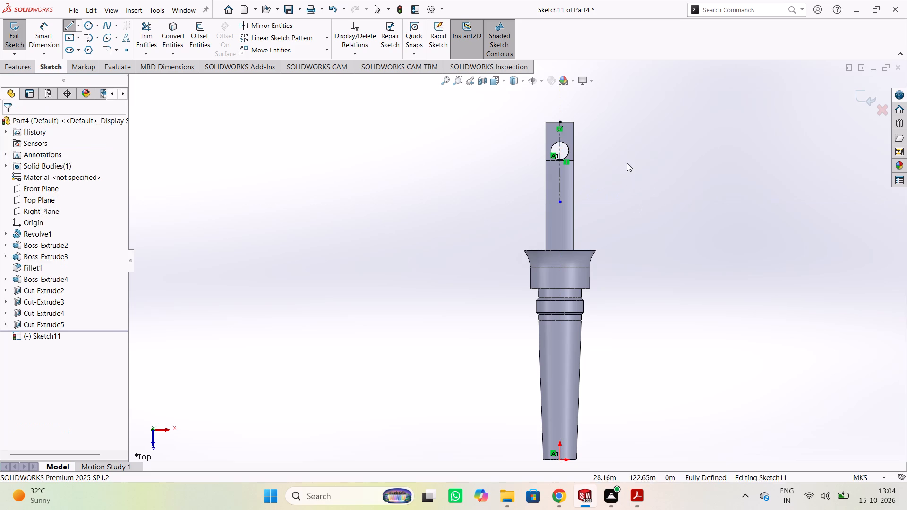
Dimension the vertical centerline's length and set it to 43.5 m.
right_click(628, 155)
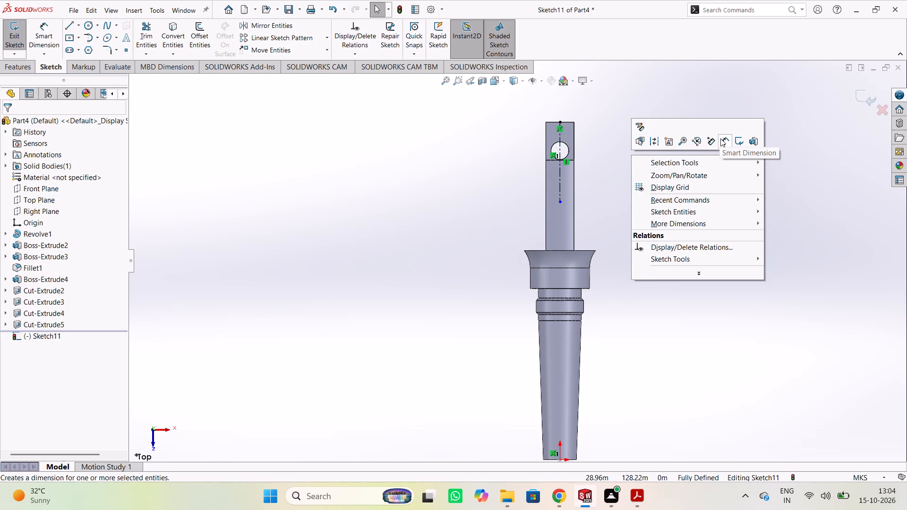
left_click(720, 138)
left_click(562, 182)
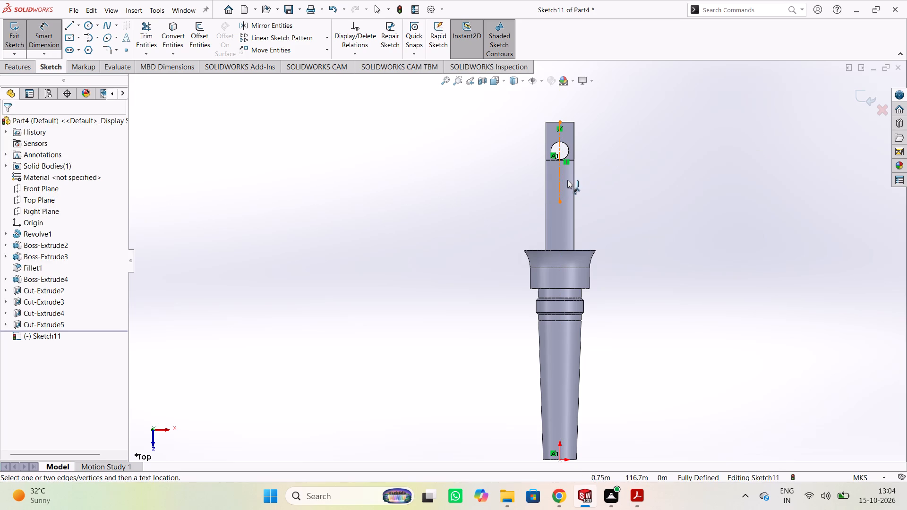
left_click(630, 156)
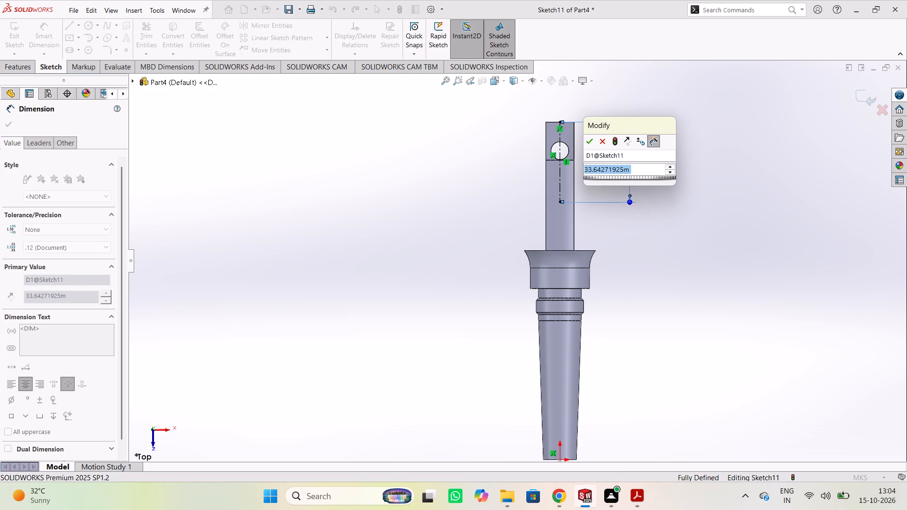
type("43.5")
key("Return")
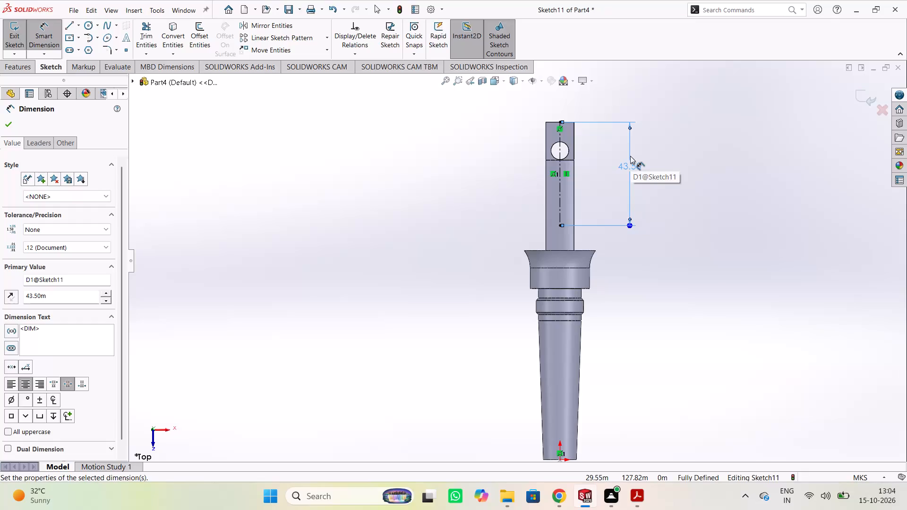
left_click(675, 207)
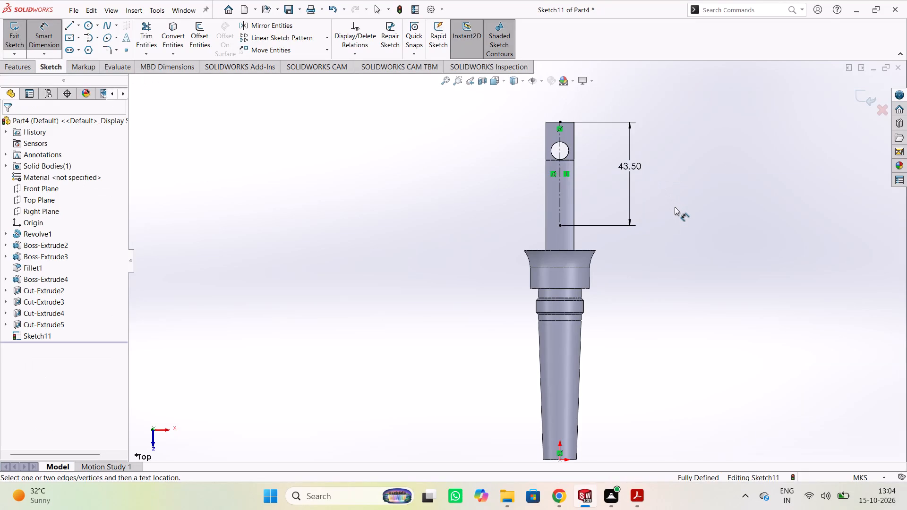
key("Escape")
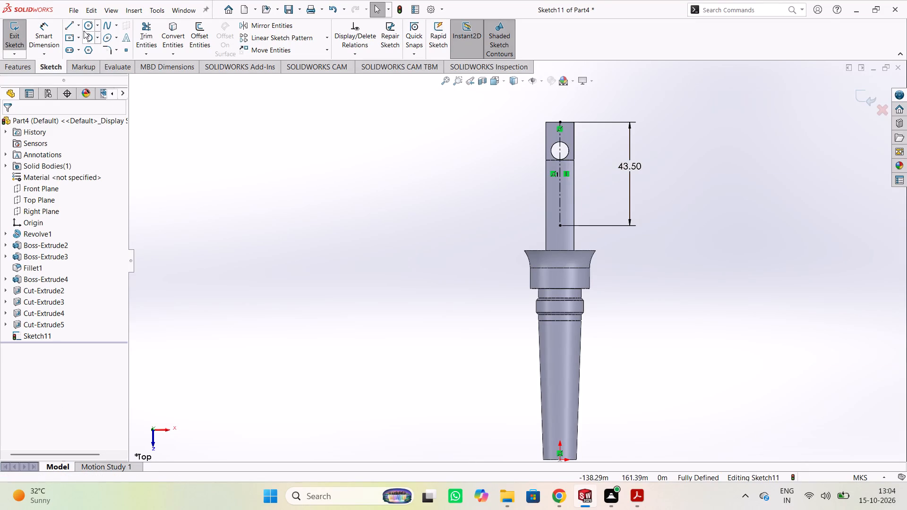
Draw a circle centred on the centerline's inner endpoint and set its radius to 4 m.
left_click(84, 31)
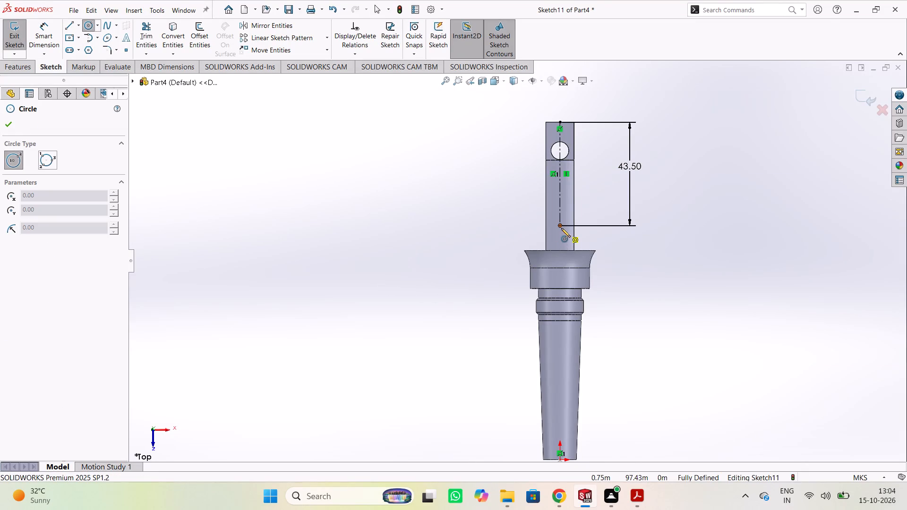
left_click(561, 227)
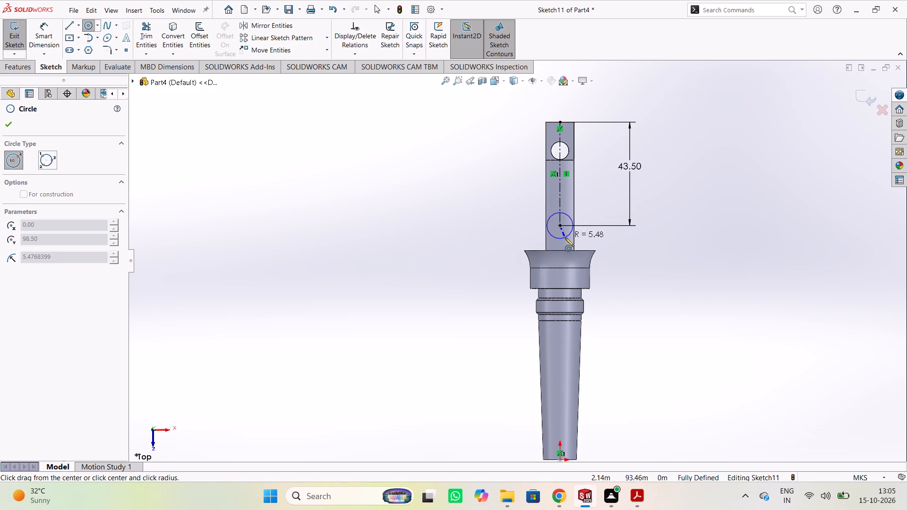
left_click(565, 238)
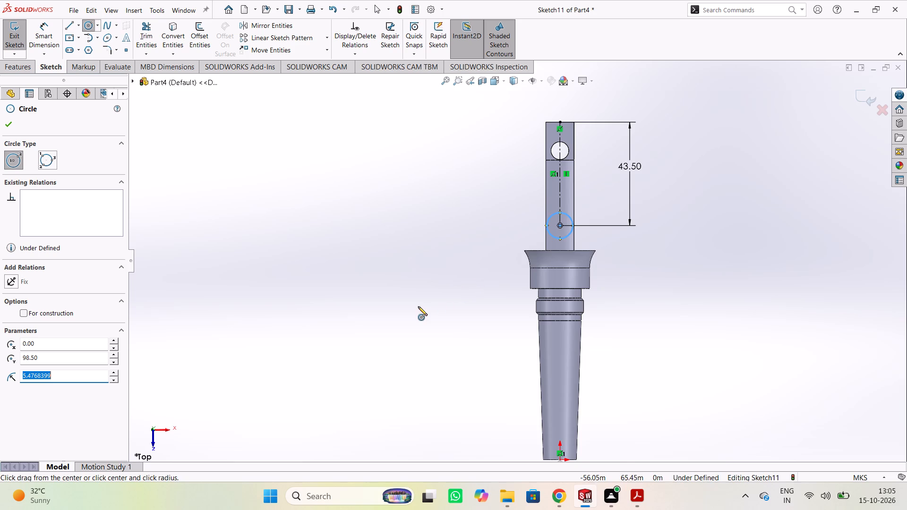
key("4")
key("Return")
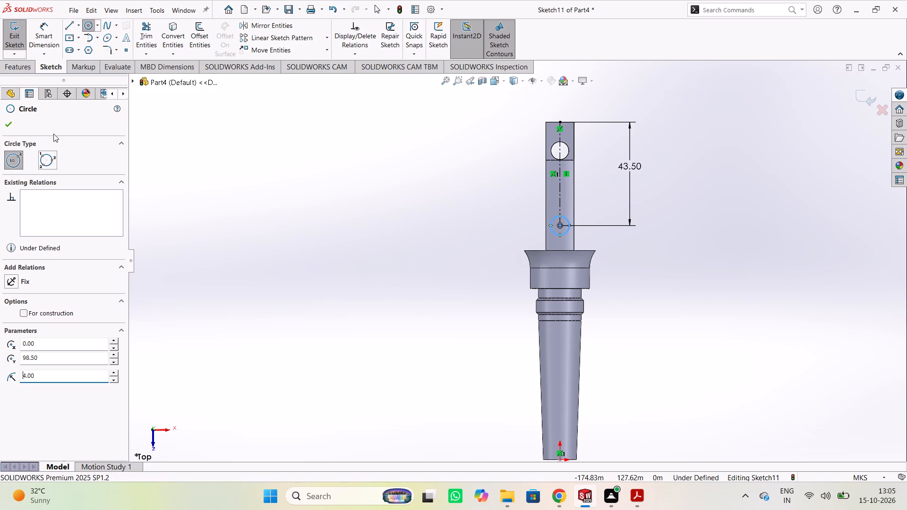
left_click(4, 124)
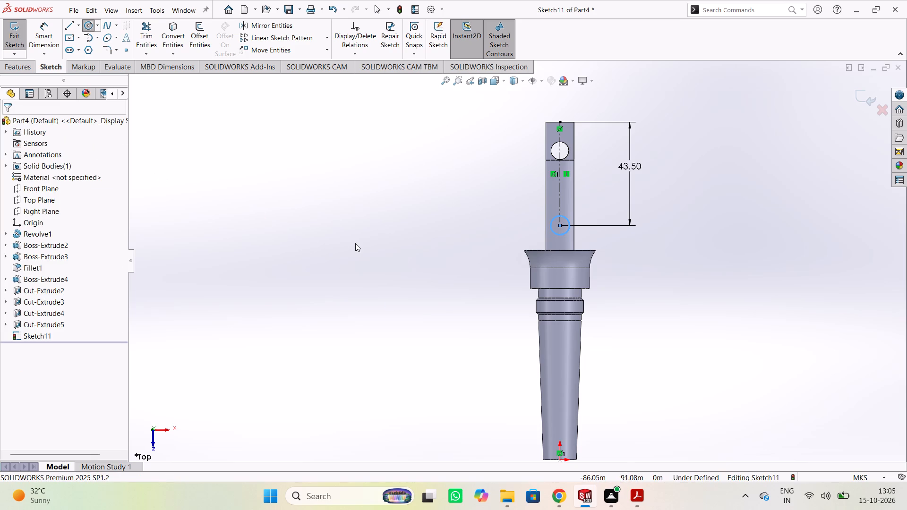
left_click(355, 243)
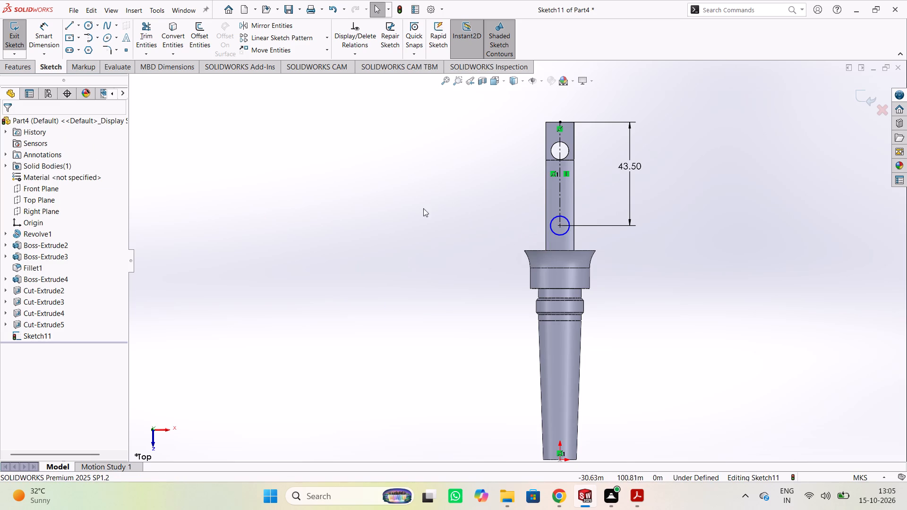
Add a diameter dimension of 8 m to the circle.
left_click(50, 44)
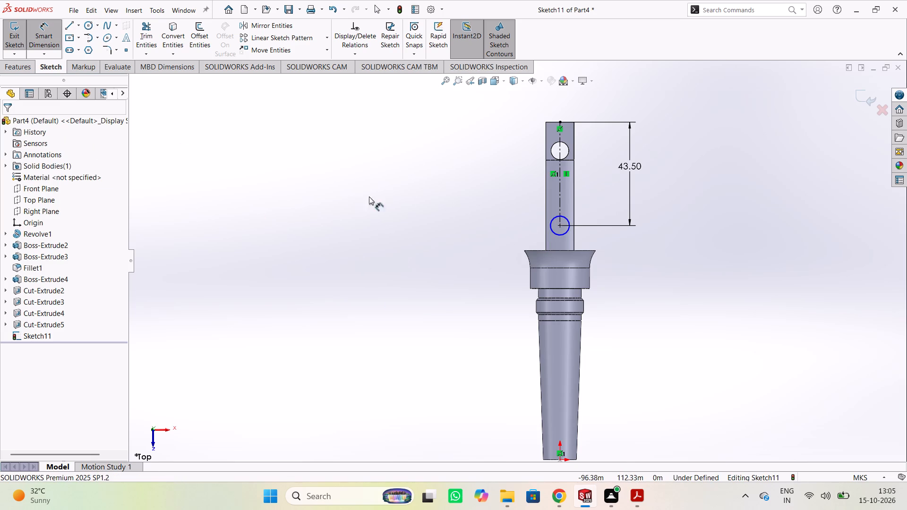
left_click(562, 236)
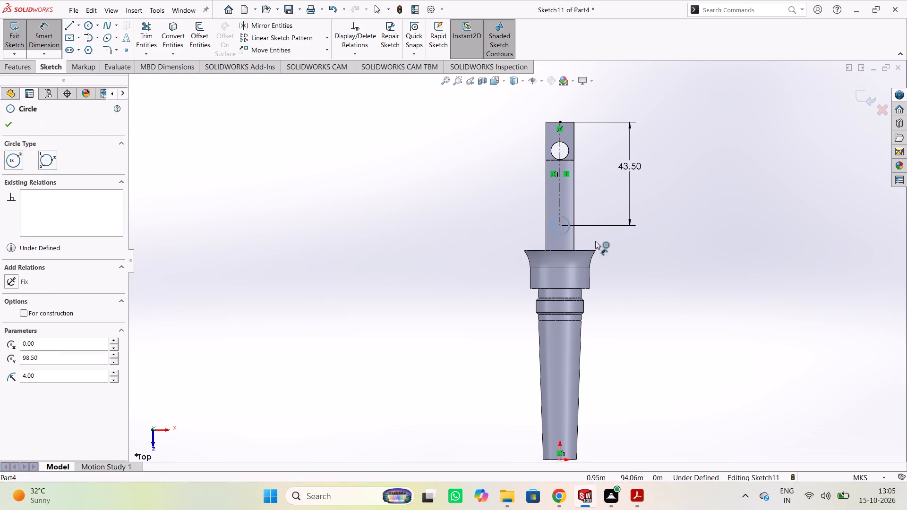
left_click(602, 206)
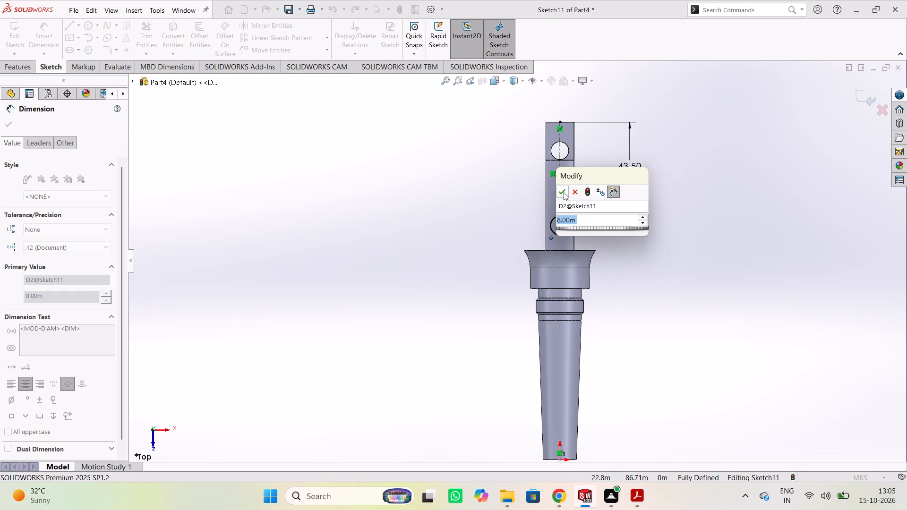
left_click(564, 192)
left_click(632, 277)
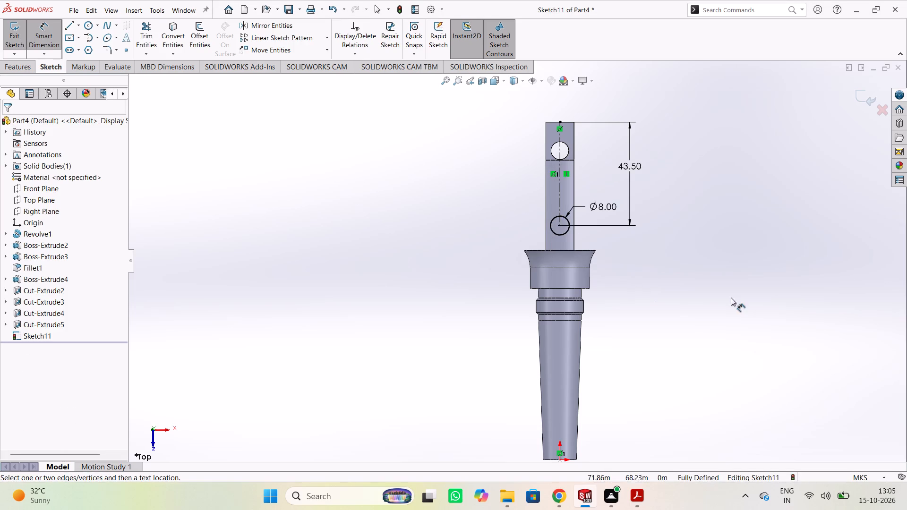
Exit the sketch and cut the circle Through All with Extruded Cut, reversing the direction so it passes through the shorter, thicker jaw.
middle_click_drag(254, 260, 257, 252)
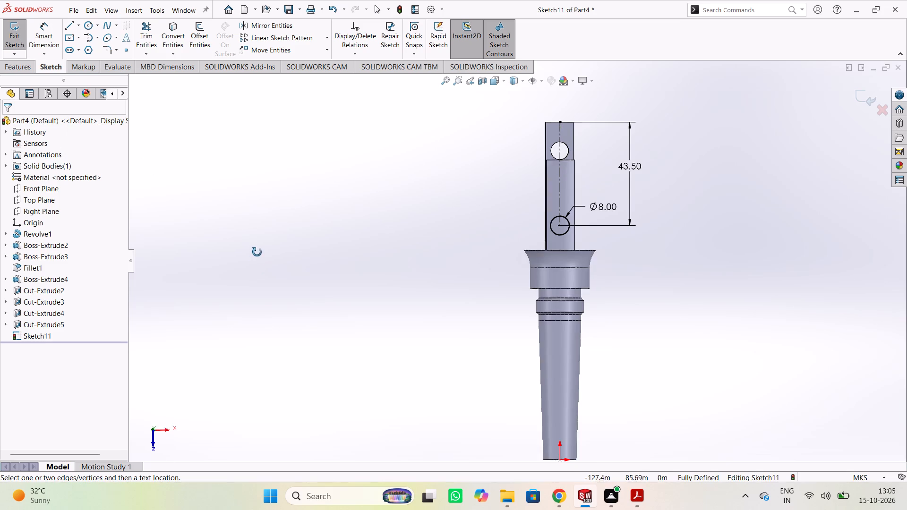
middle_click_drag(257, 252, 349, 227)
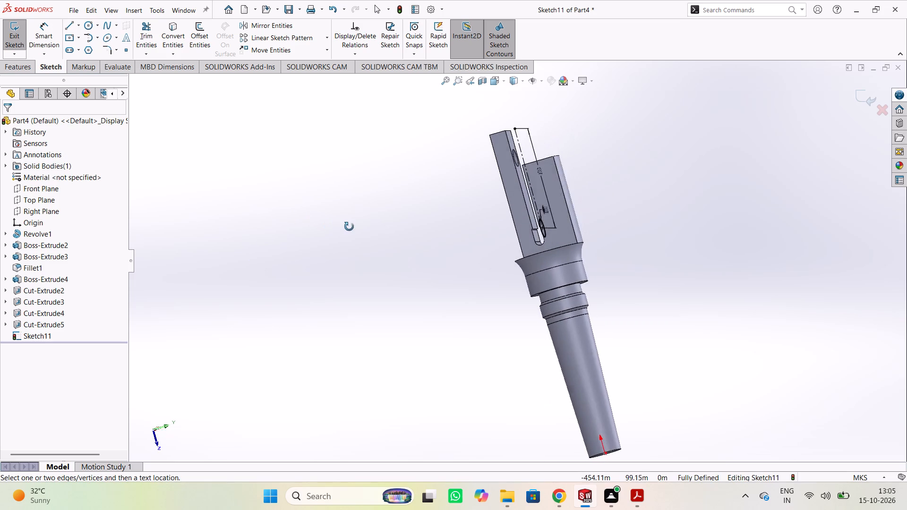
middle_click_drag(349, 227, 350, 231)
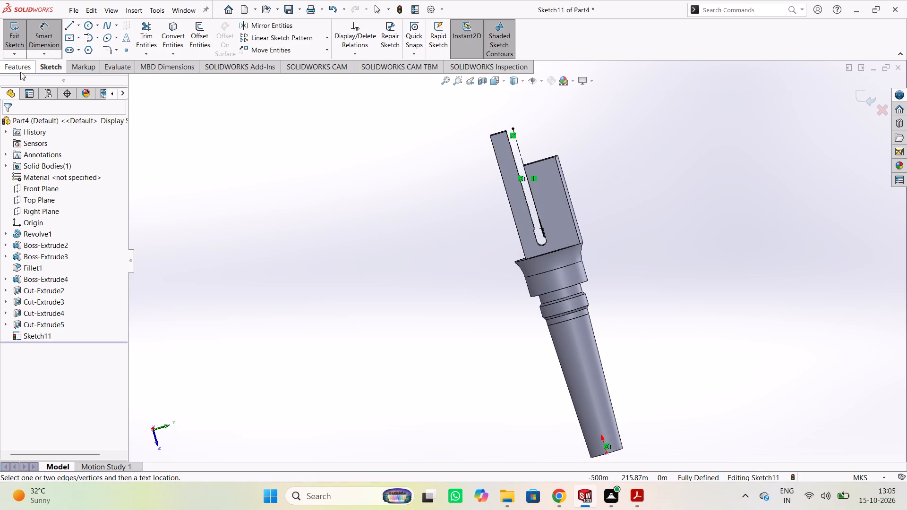
left_click(13, 44)
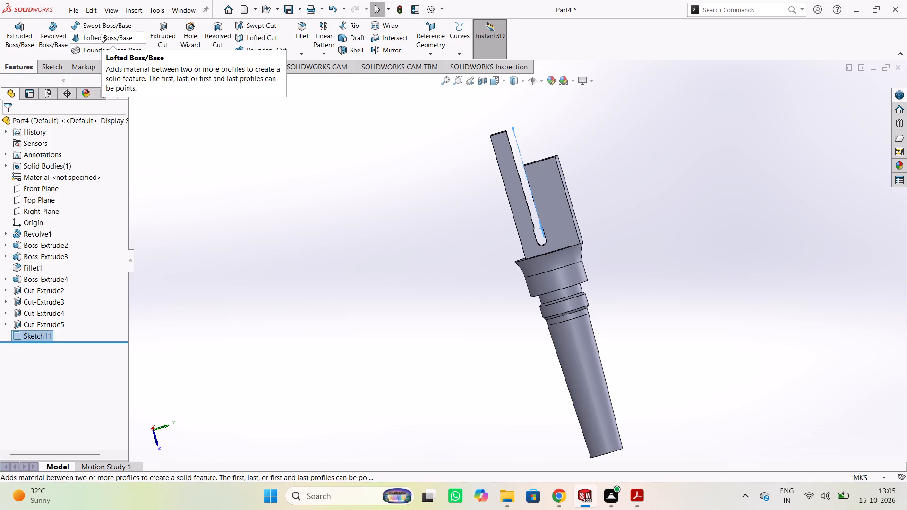
left_click(162, 37)
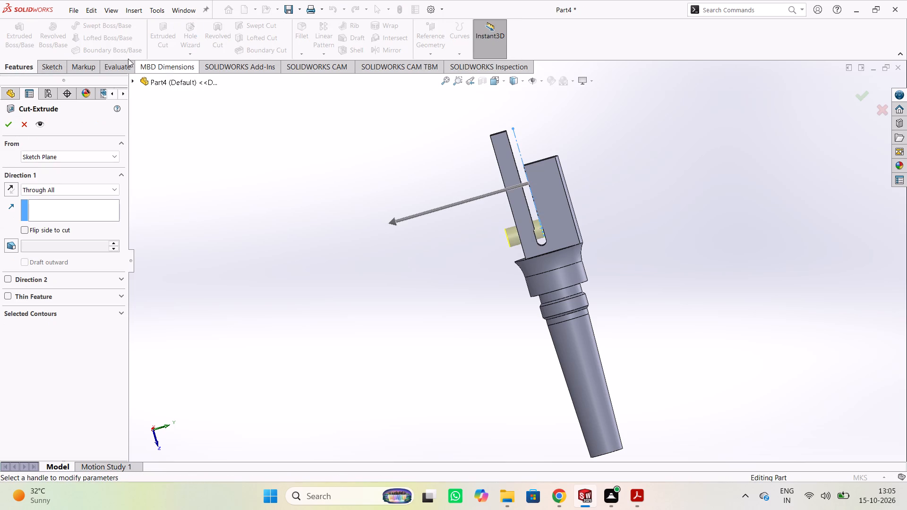
left_click(11, 185)
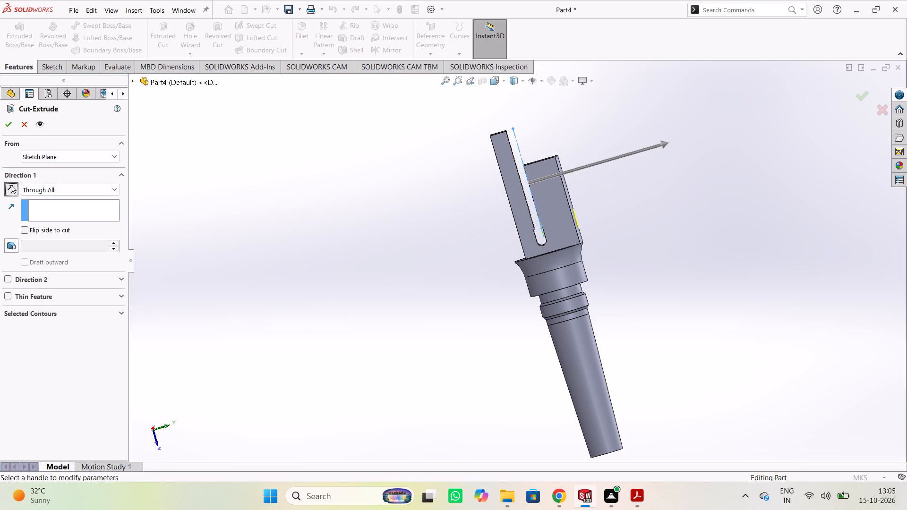
left_click(13, 127)
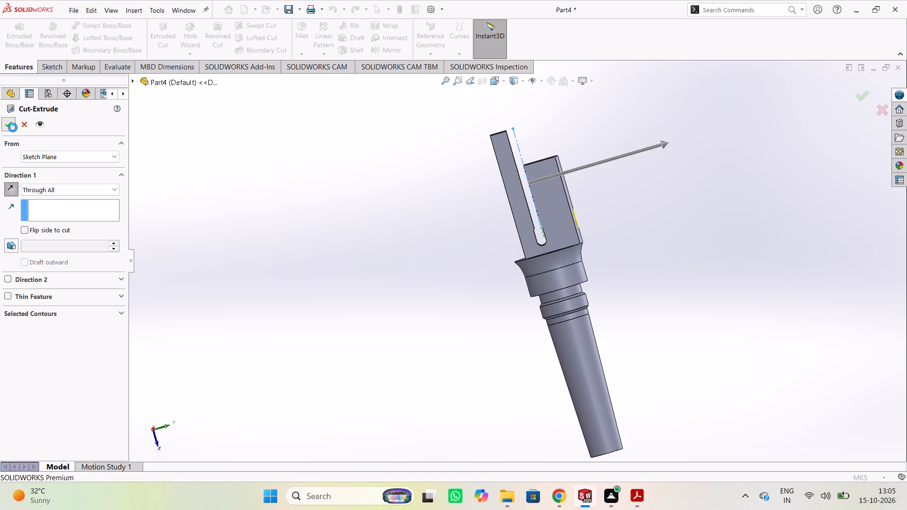
left_click(325, 194)
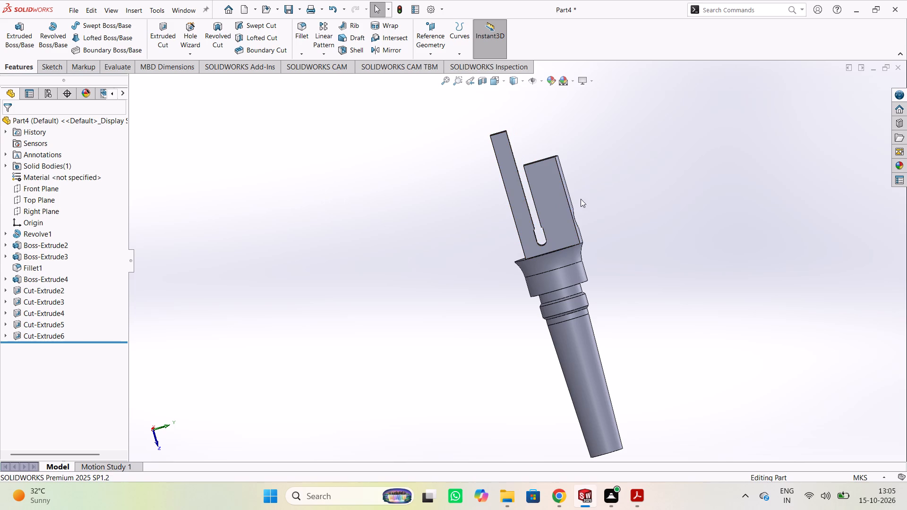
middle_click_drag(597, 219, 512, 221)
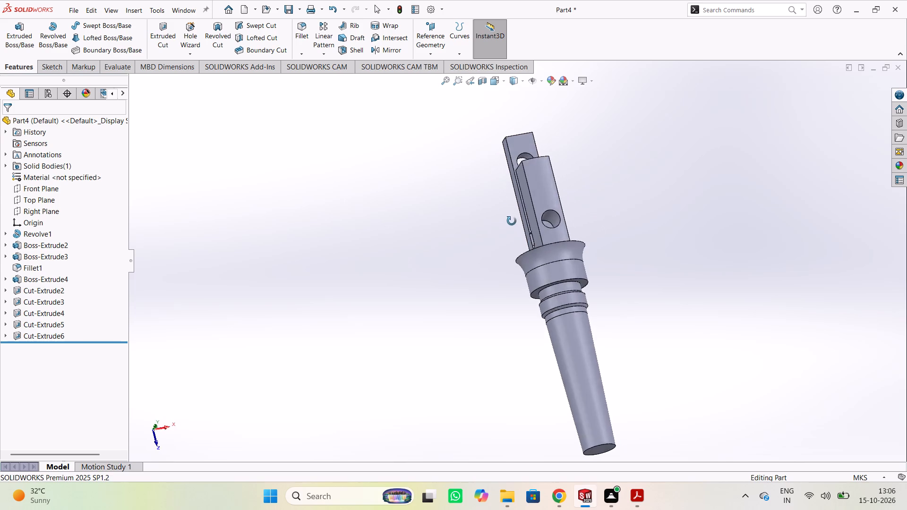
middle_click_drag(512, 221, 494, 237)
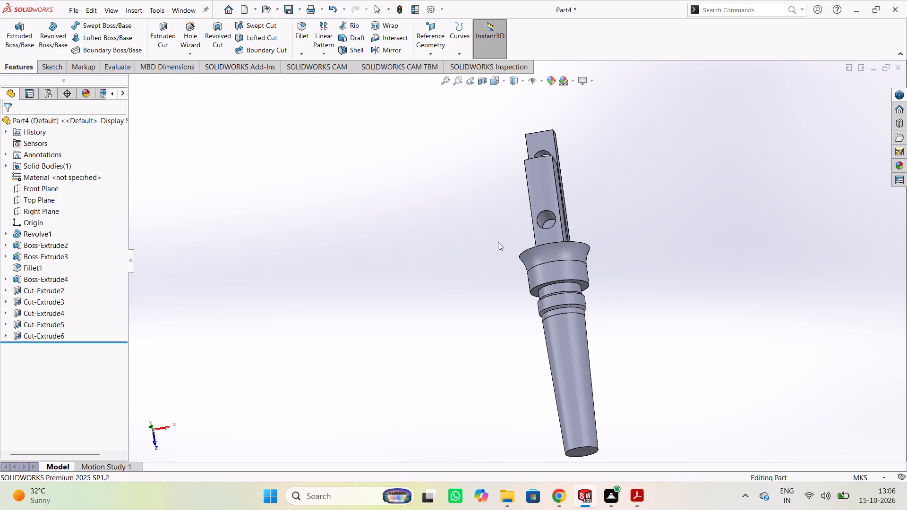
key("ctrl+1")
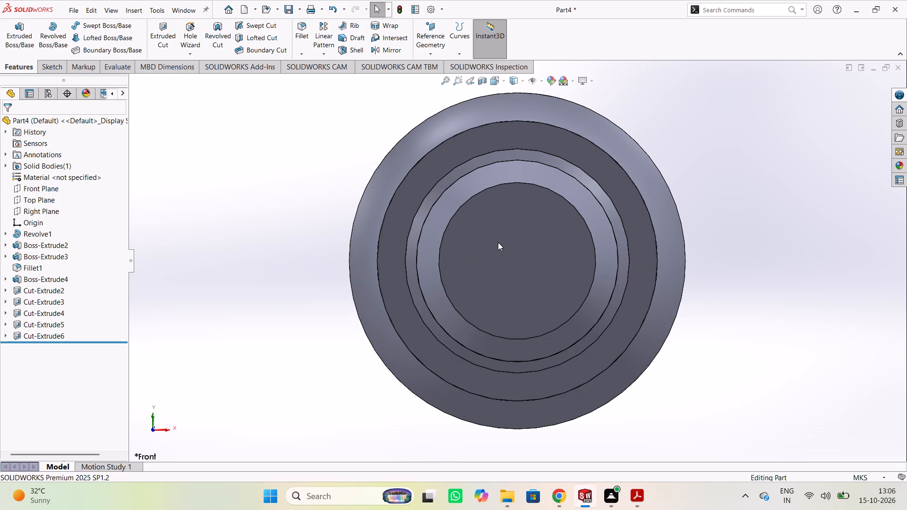
Examine the part from the side views and from several angles, checking the slotted jaws and their holes.
key("ctrl+3")
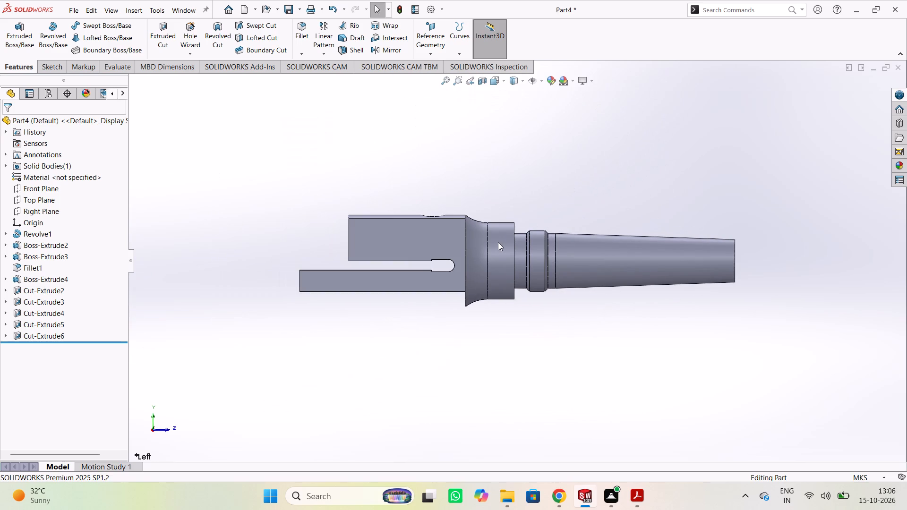
key("ctrl+4")
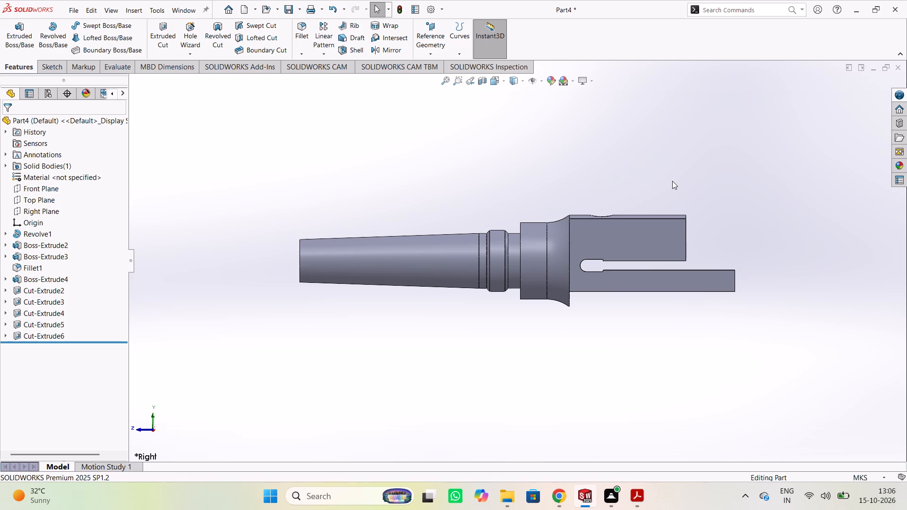
left_click_drag(685, 165, 595, 177)
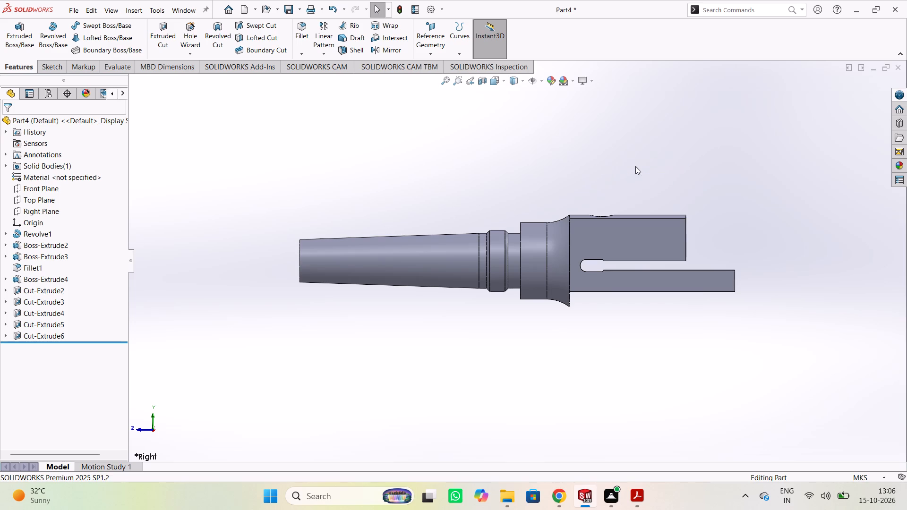
left_click(636, 166)
middle_click_drag(291, 182, 391, 282)
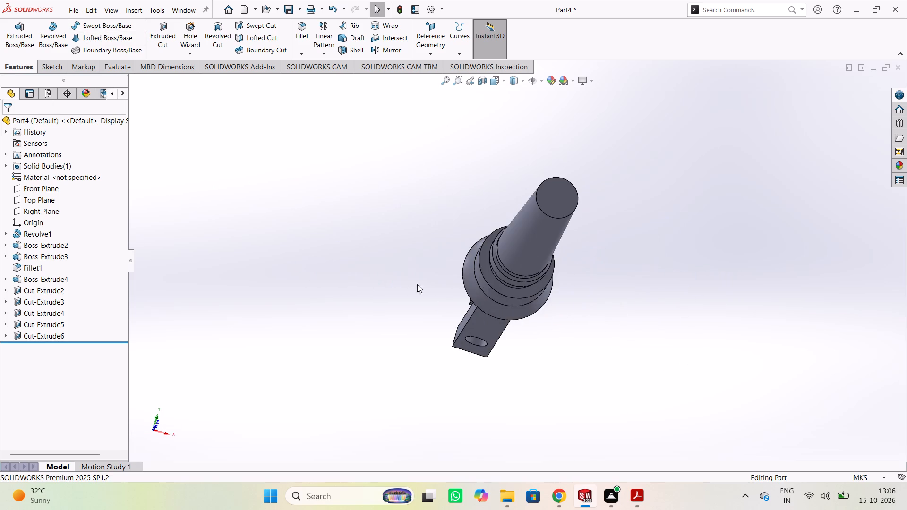
middle_click_drag(713, 295, 593, 362)
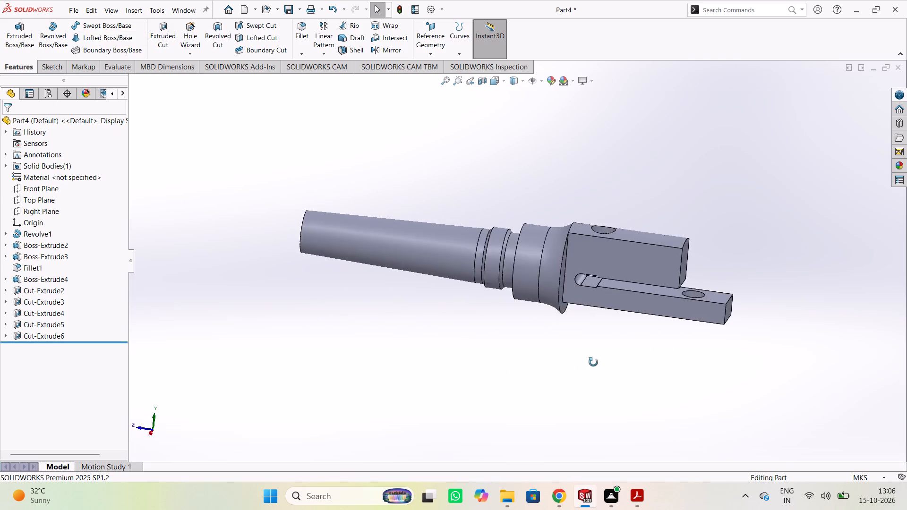
middle_click_drag(593, 362, 435, 394)
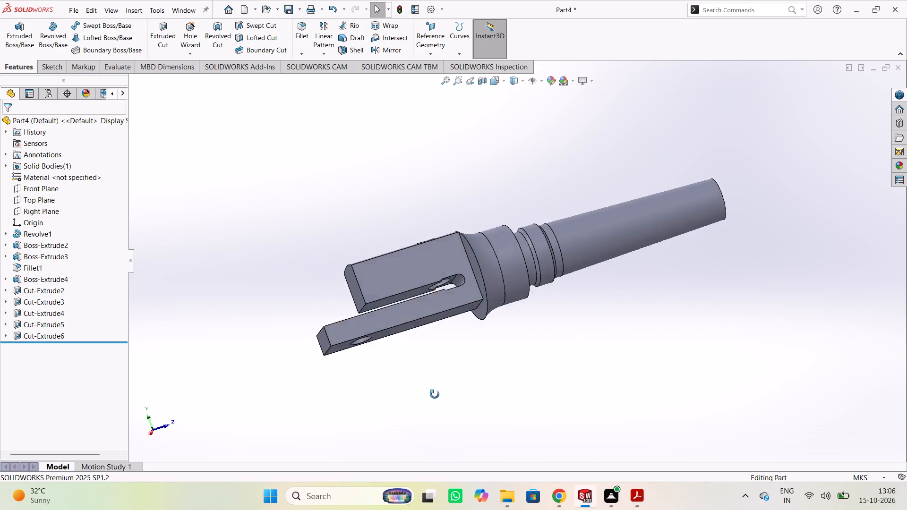
middle_click_drag(435, 394, 649, 400)
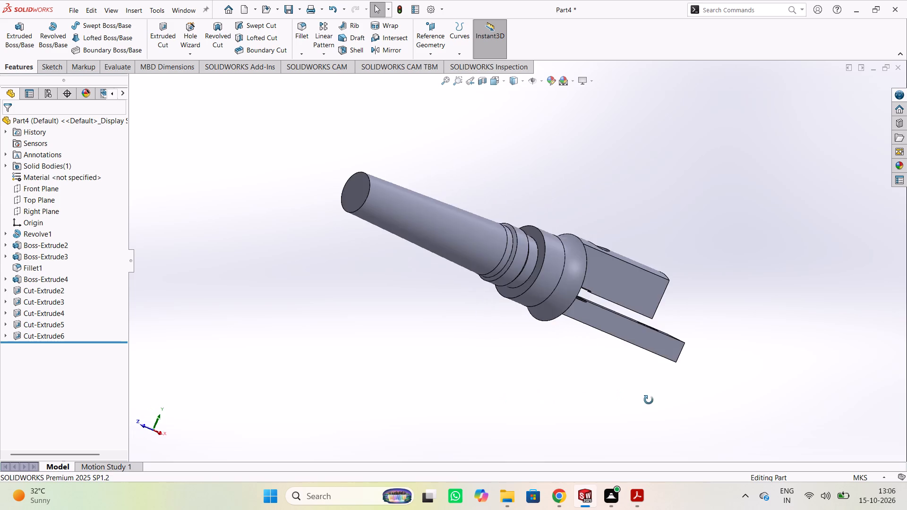
middle_click_drag(649, 400, 460, 397)
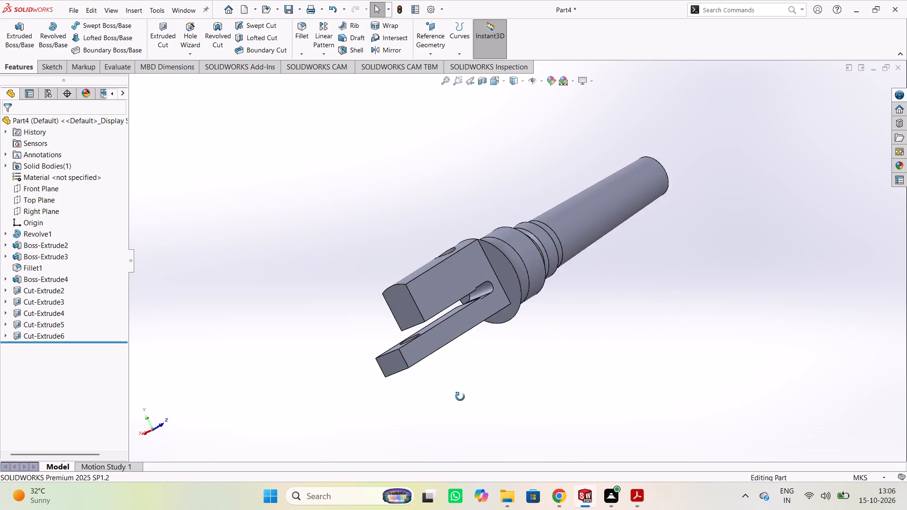
middle_click_drag(460, 397, 506, 395)
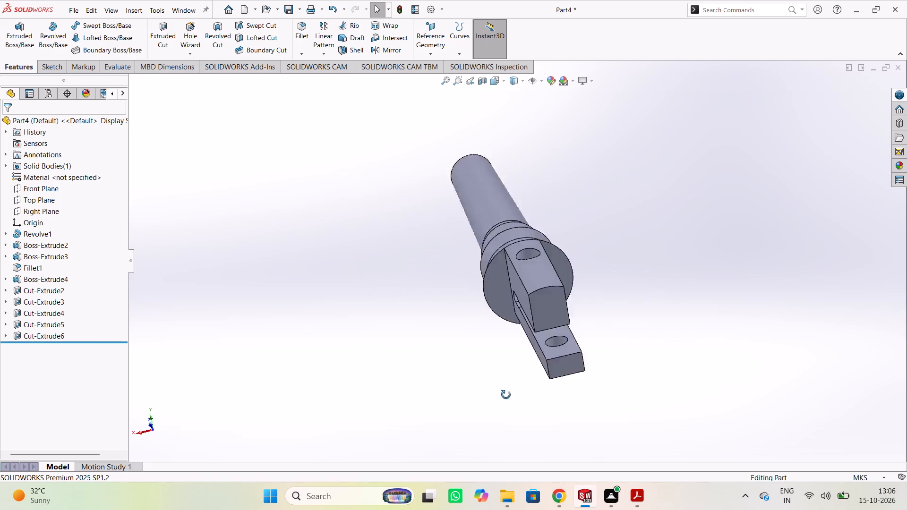
middle_click_drag(506, 395, 667, 380)
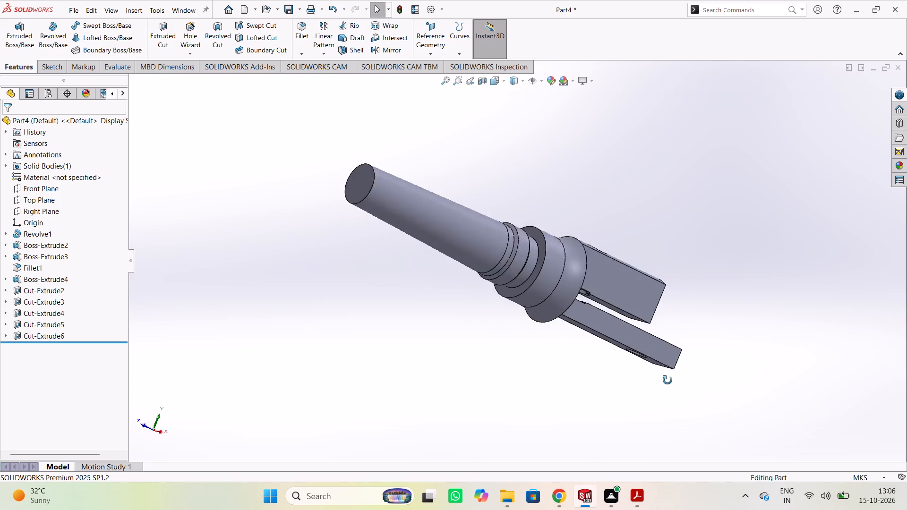
middle_click_drag(667, 380, 631, 383)
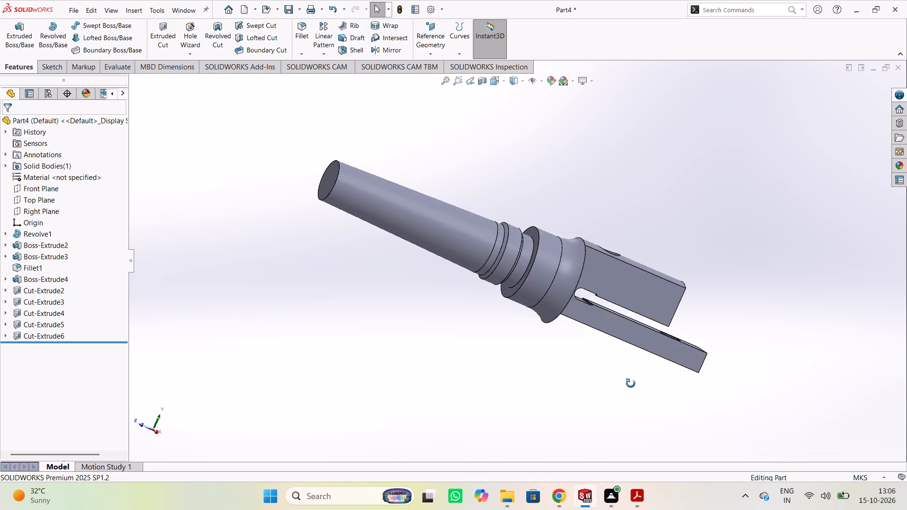
middle_click_drag(631, 383, 618, 362)
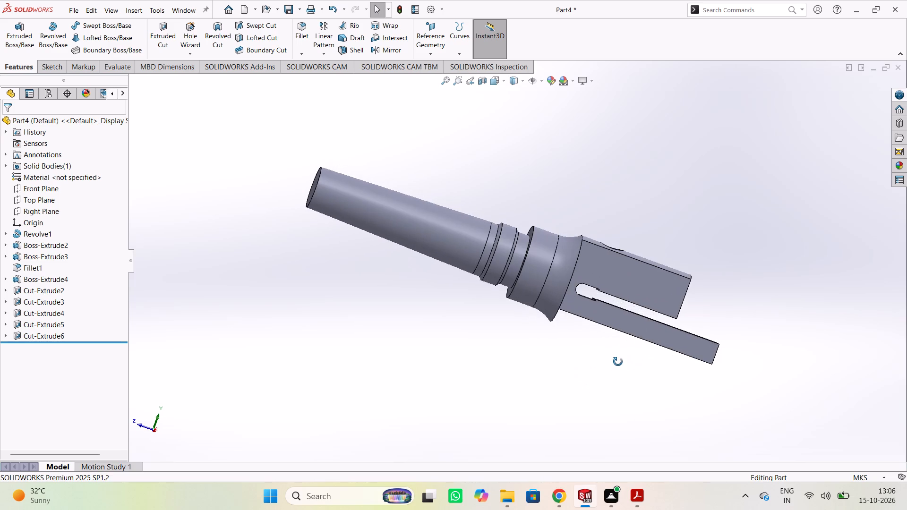
middle_click_drag(618, 362, 608, 351)
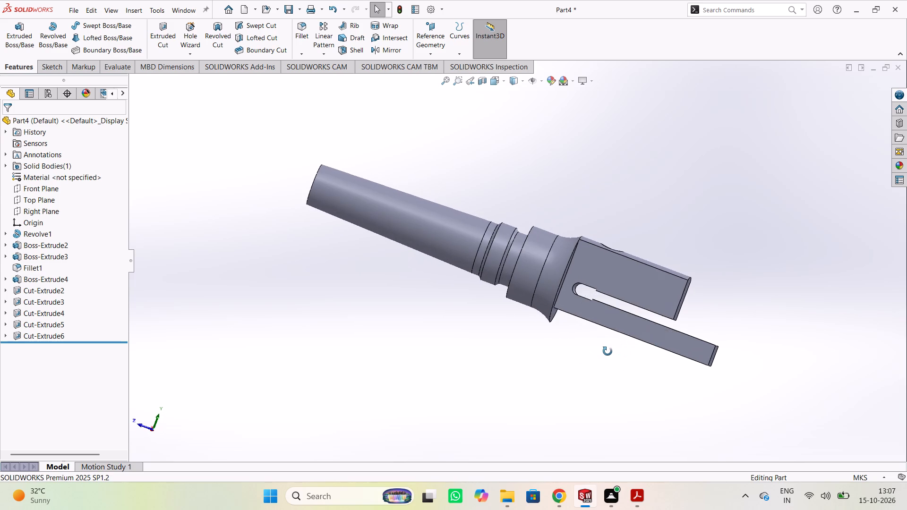
middle_click_drag(608, 351, 574, 355)
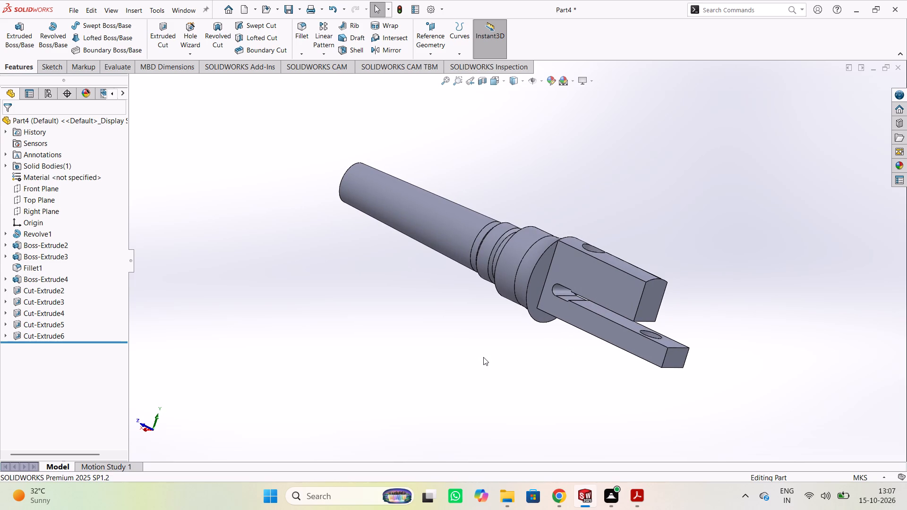
On the jaws' flat side face, sketch a centerline about 13.6 m up from the longer jaw's inner end corner, continuing about 37.65 m horizontally toward the shank.
key("ctrl+4")
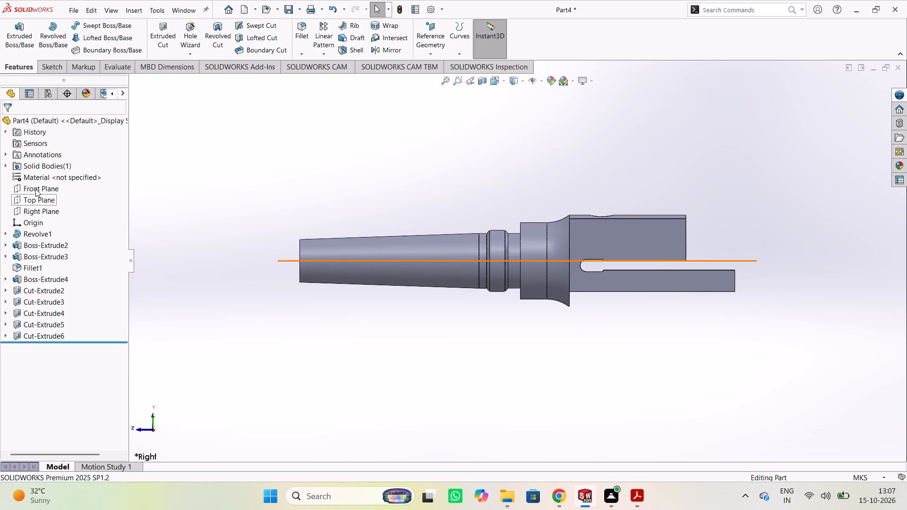
left_click(664, 241)
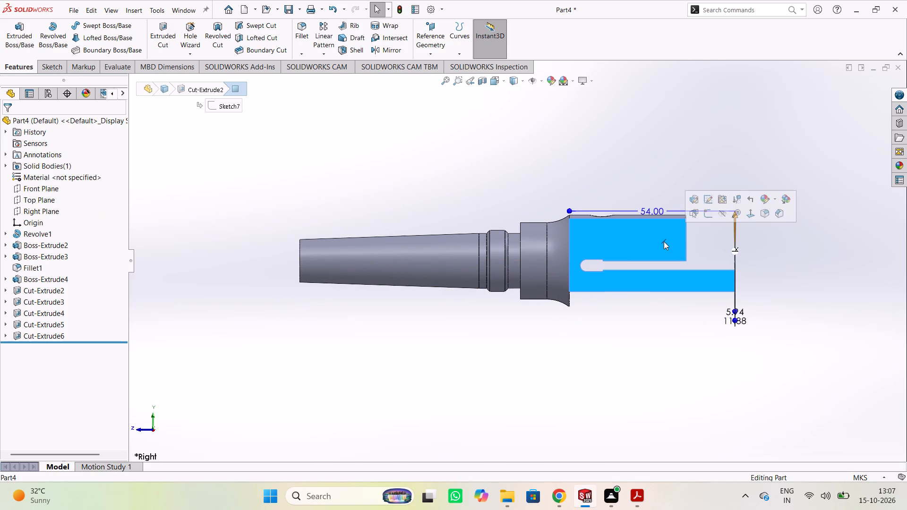
left_click(705, 214)
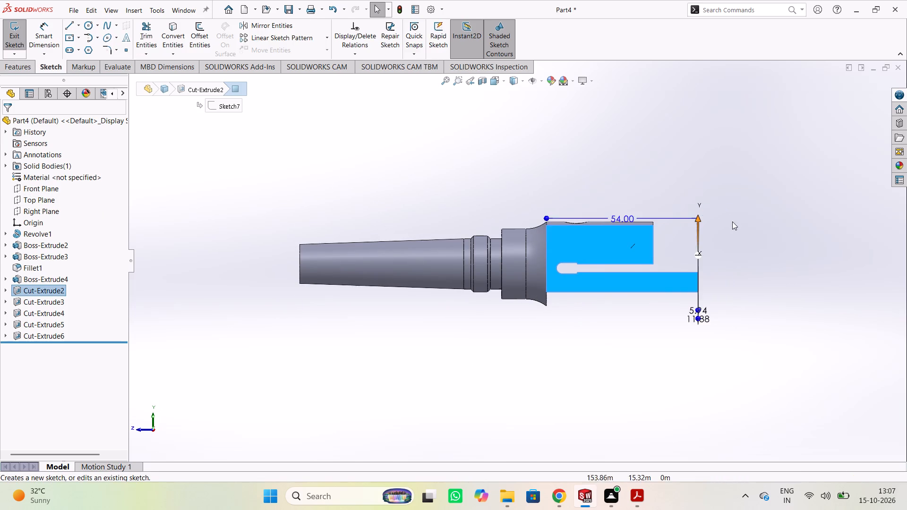
left_click(766, 297)
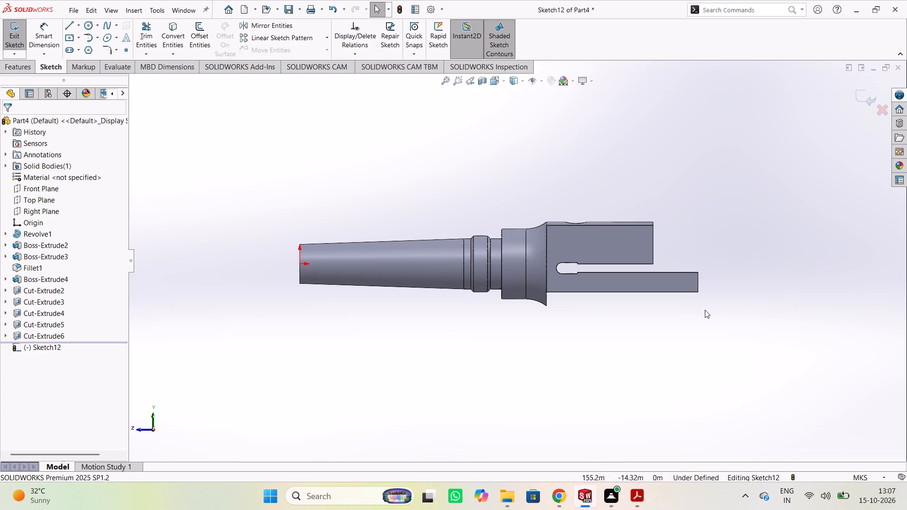
left_click(81, 25)
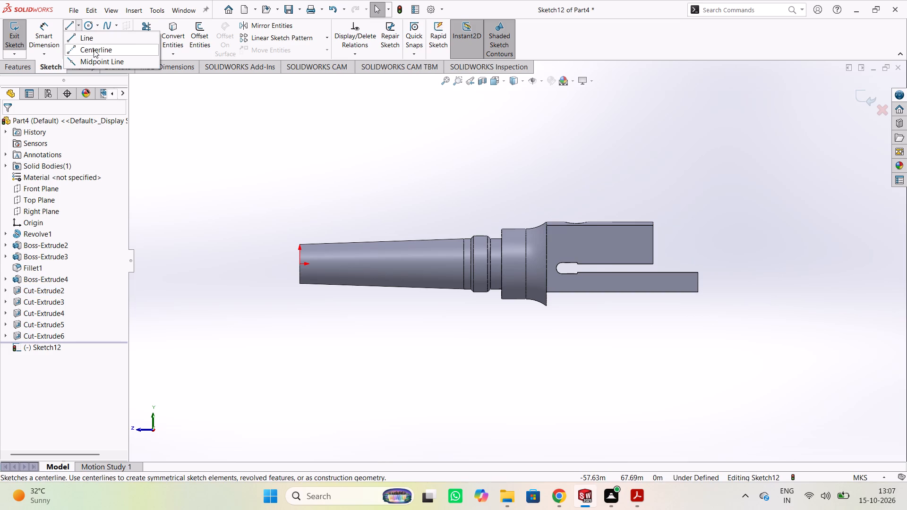
left_click(94, 50)
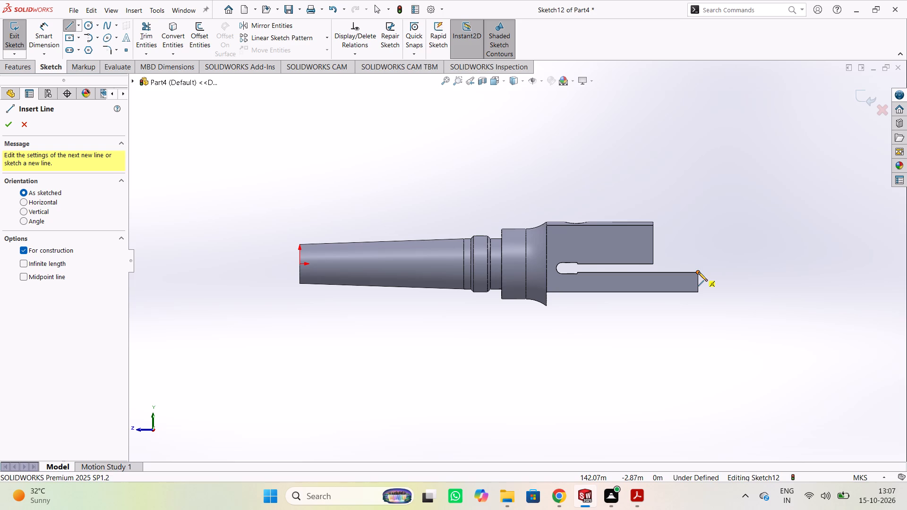
left_click(698, 272)
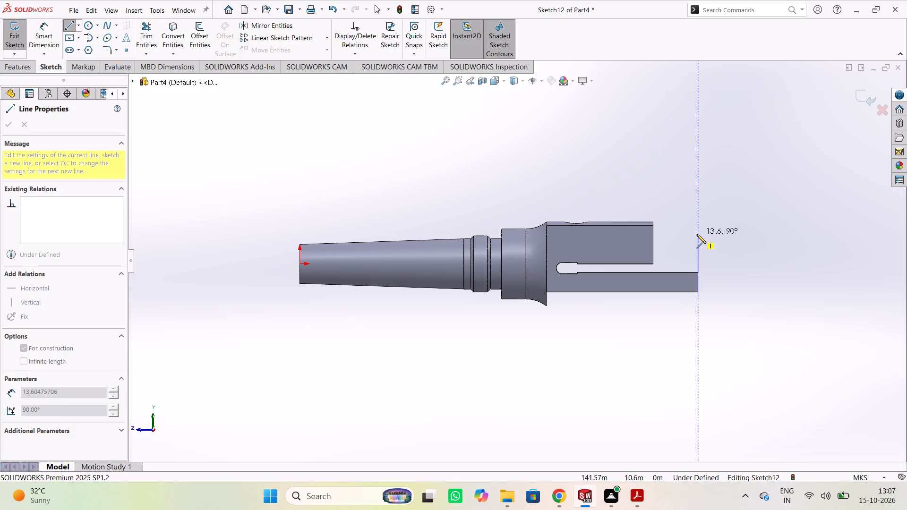
left_click(697, 234)
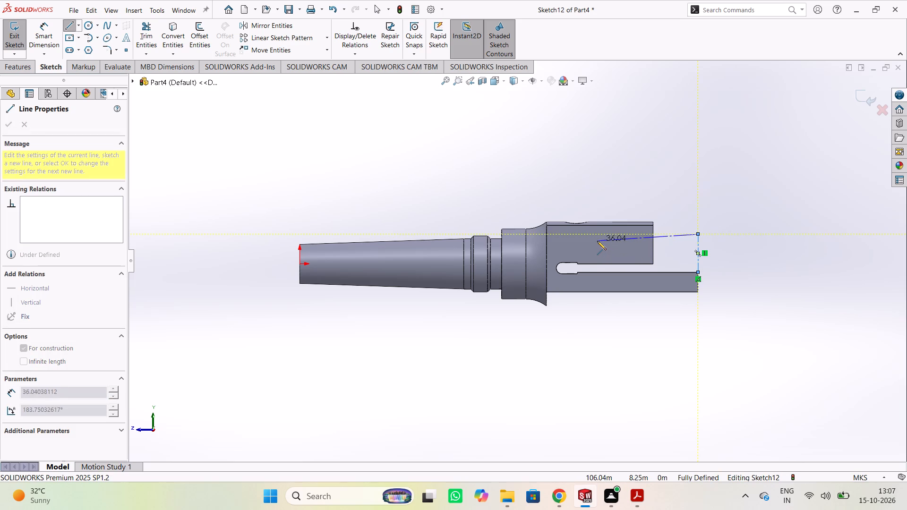
left_click(592, 234)
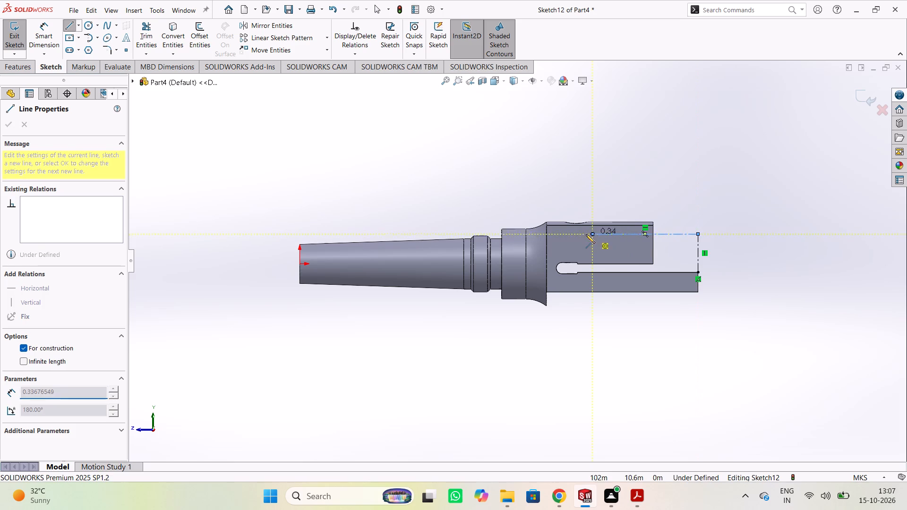
key("Escape")
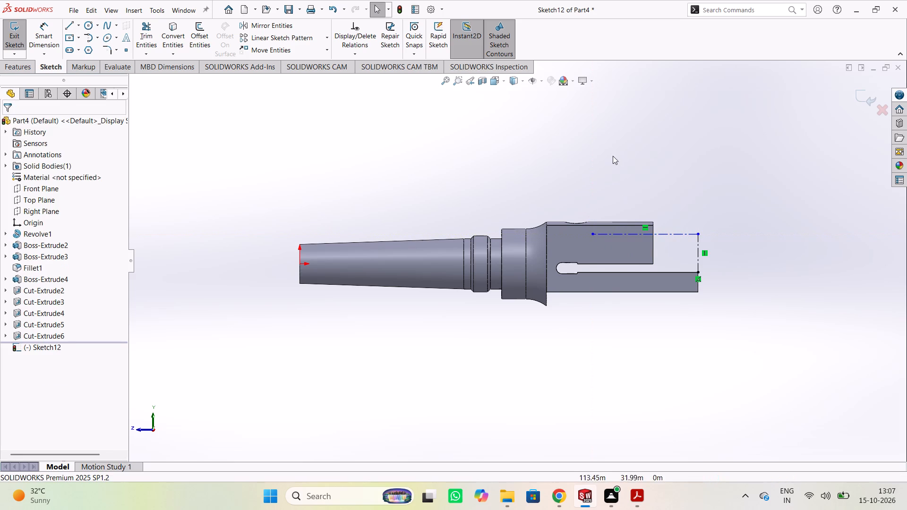
Dimension the horizontal centerline's length and set it to 31.5 m.
right_click(627, 153)
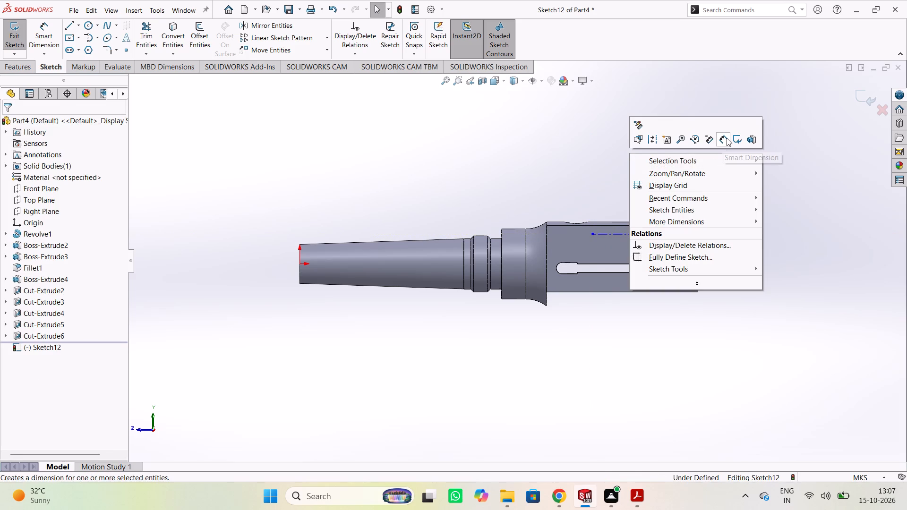
left_click(727, 138)
left_click(698, 246)
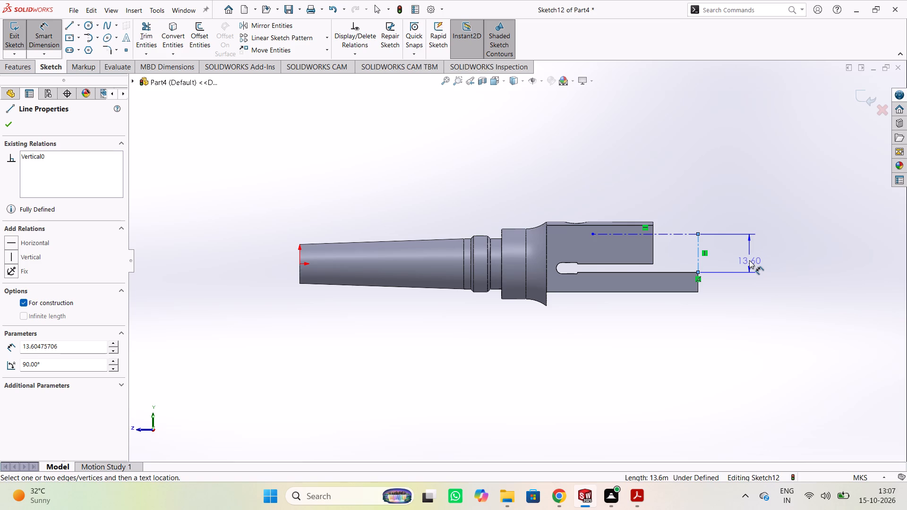
key("Escape")
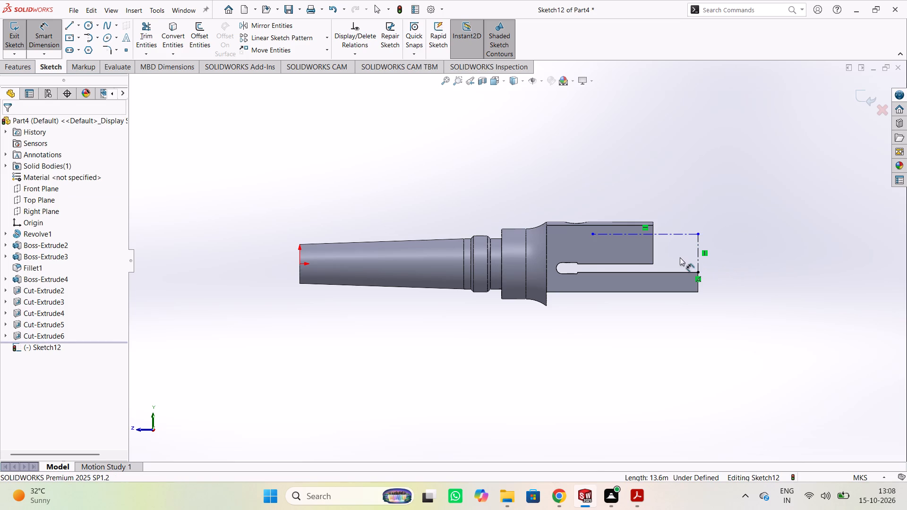
left_click_drag(680, 257, 703, 255)
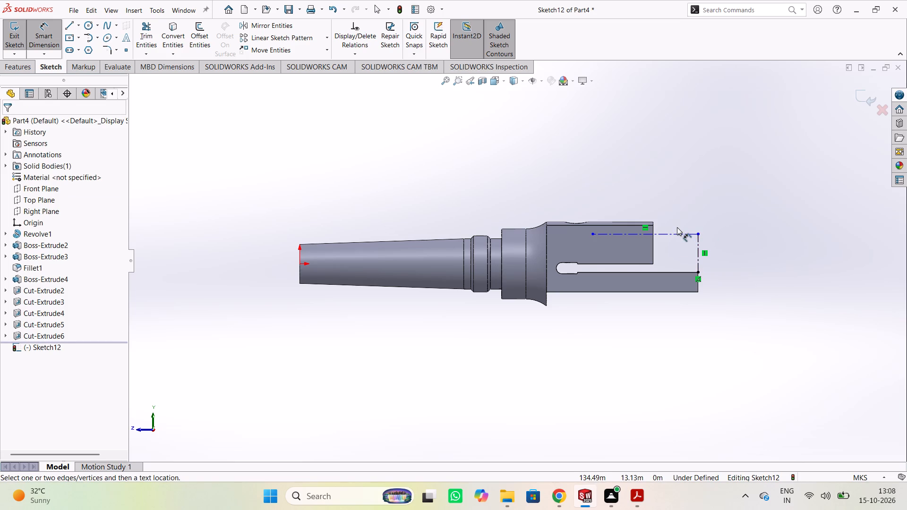
left_click(671, 233)
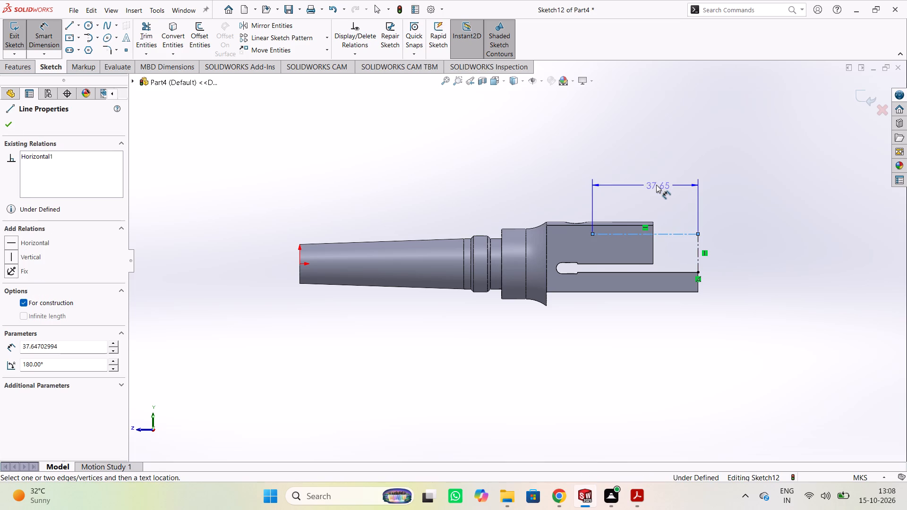
left_click(635, 185)
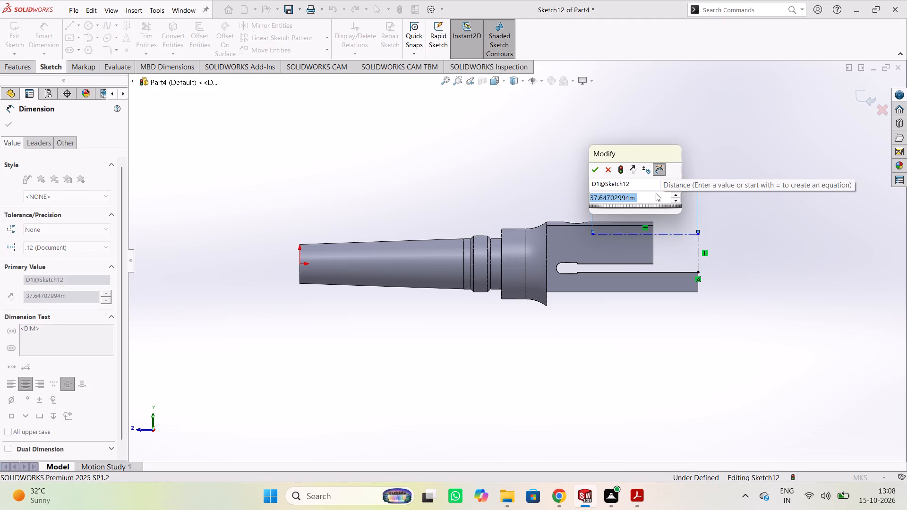
type("31.5")
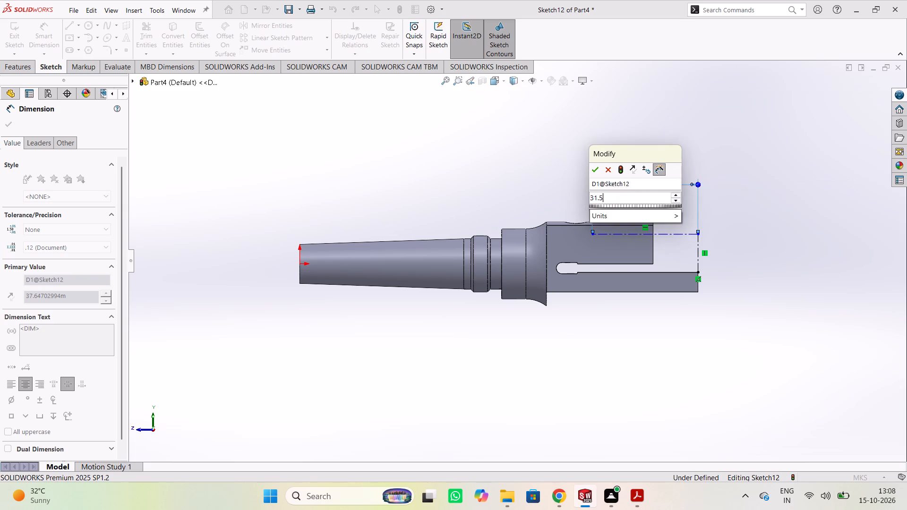
key("Return")
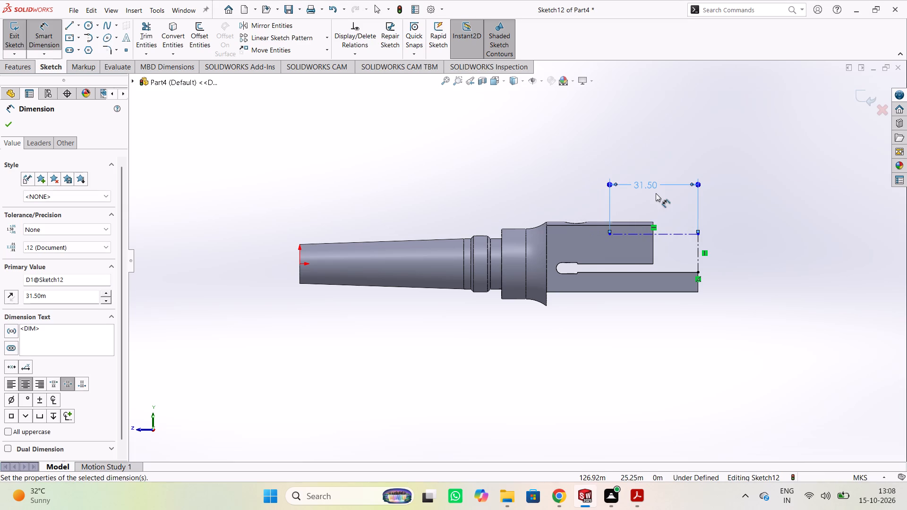
left_click(654, 203)
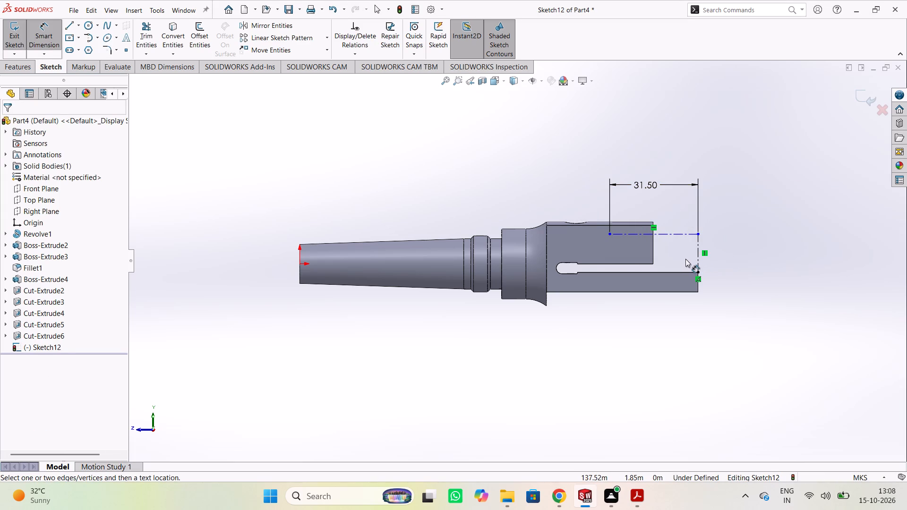
key("Escape")
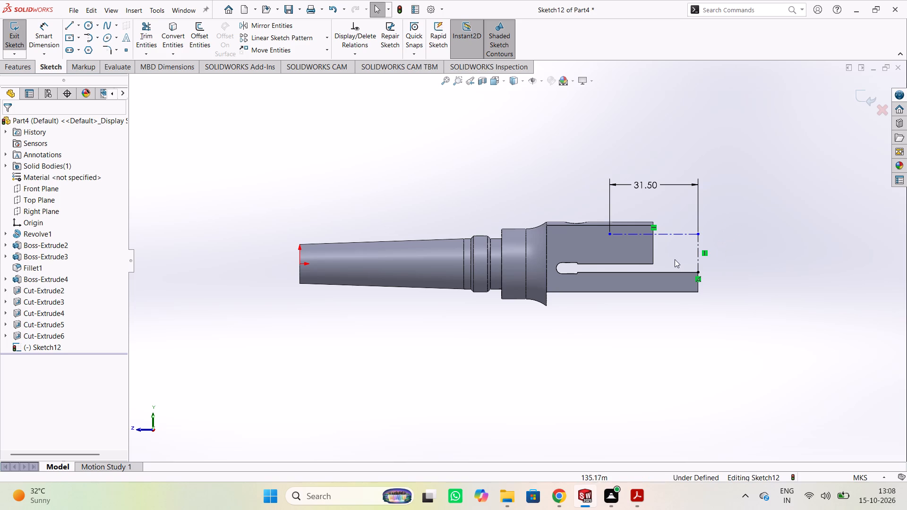
Delete the vertical centerline that rises from the longer jaw's inner end corner.
left_click_drag(673, 258, 706, 255)
left_click_drag(735, 237, 703, 250)
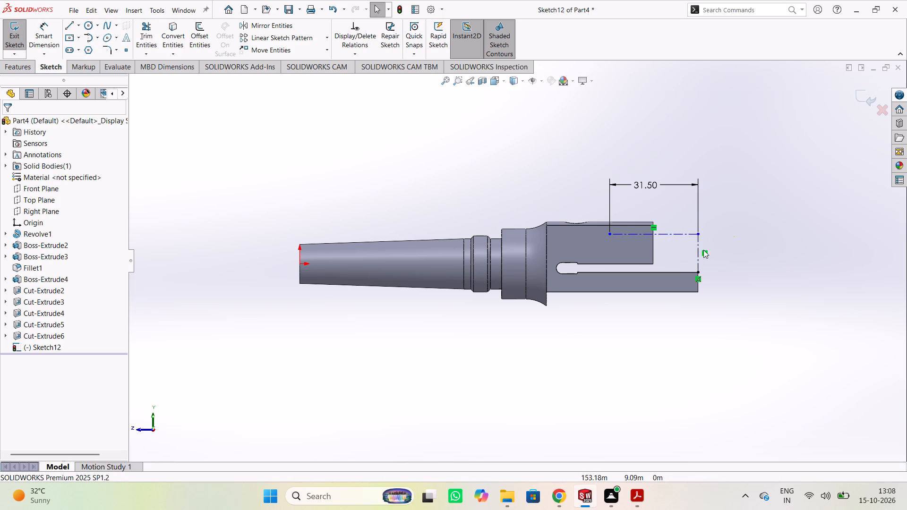
left_click_drag(703, 250, 681, 258)
key("Delete")
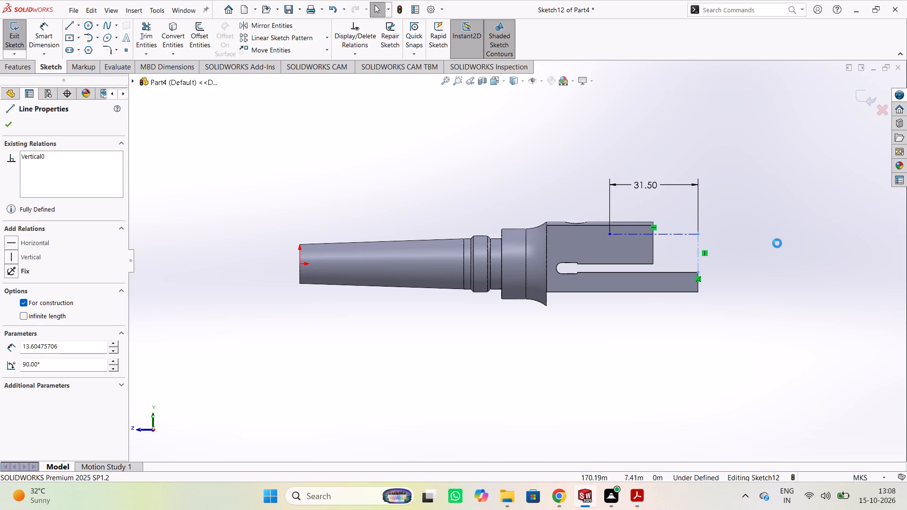
Sketch a vertical centerline about 20.6 m long from the longer jaw's outer end corner up to the horizontal centerline's free end.
left_click(79, 28)
left_click(111, 50)
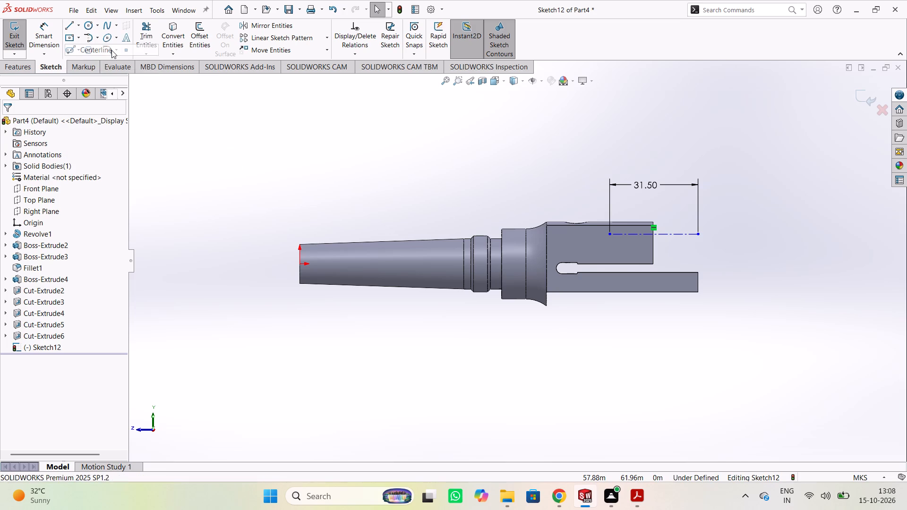
left_click(699, 295)
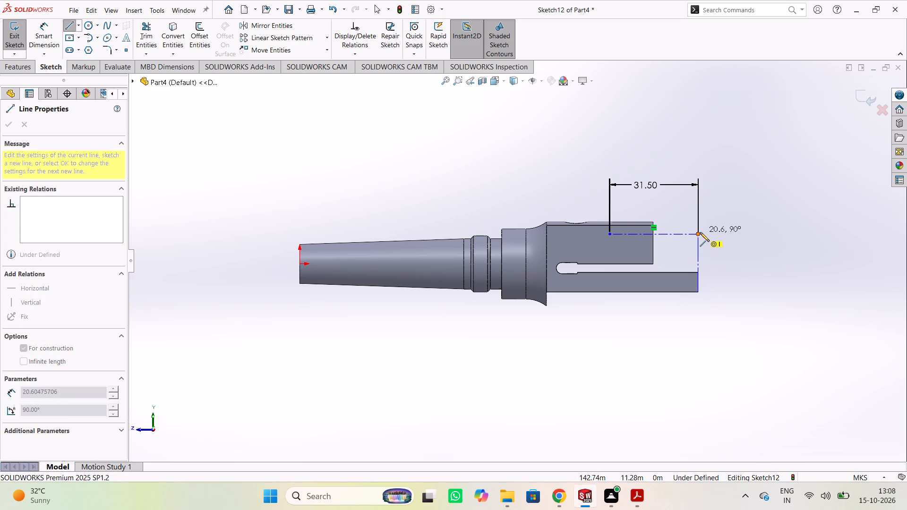
left_click(700, 232)
key("Escape")
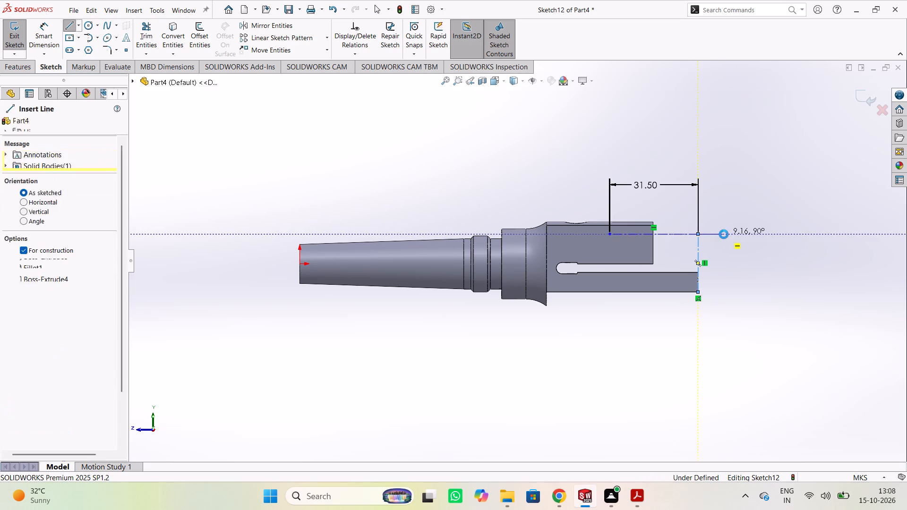
Dimension the new vertical centerline's length and set it to 16.5 m.
right_click(721, 243)
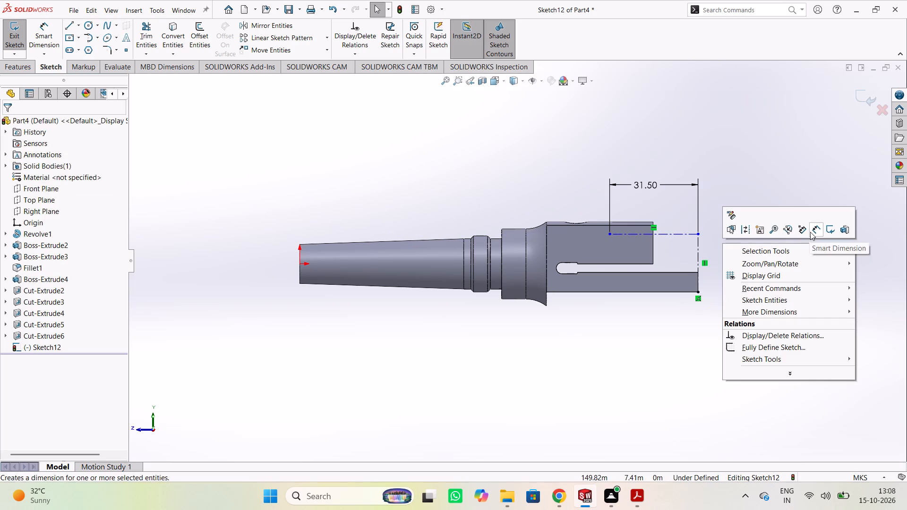
left_click(811, 232)
left_click(699, 246)
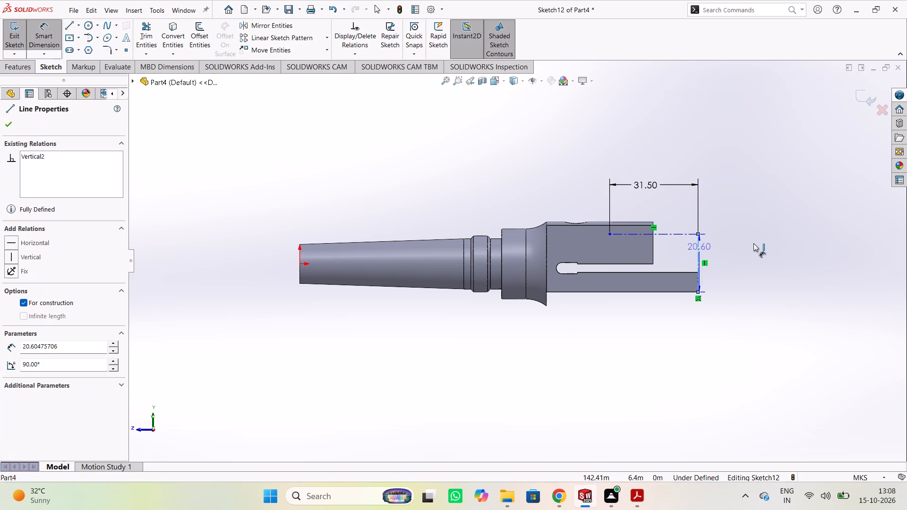
left_click(749, 265)
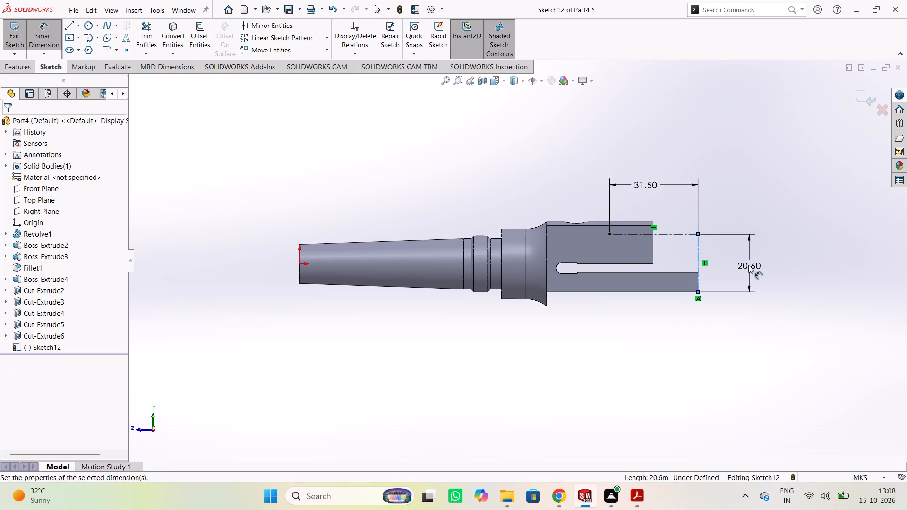
type("16")
type(".5")
key("Return")
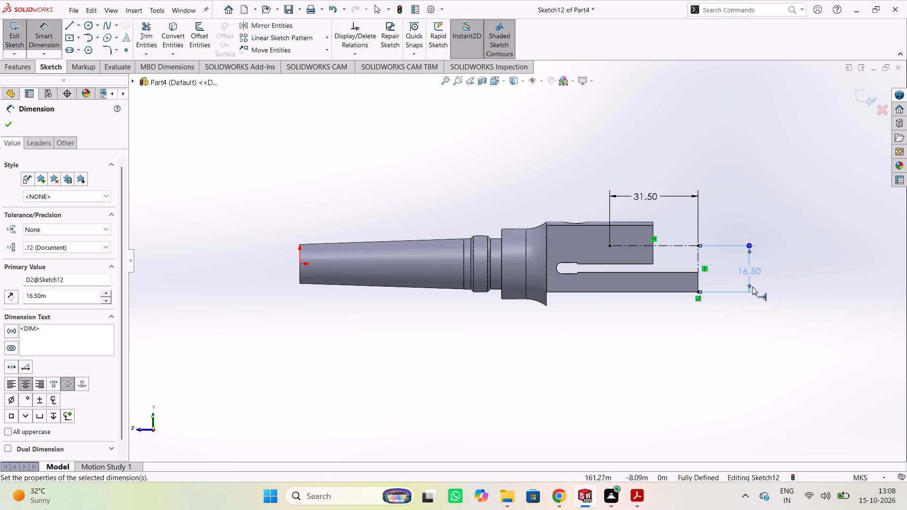
left_click(756, 318)
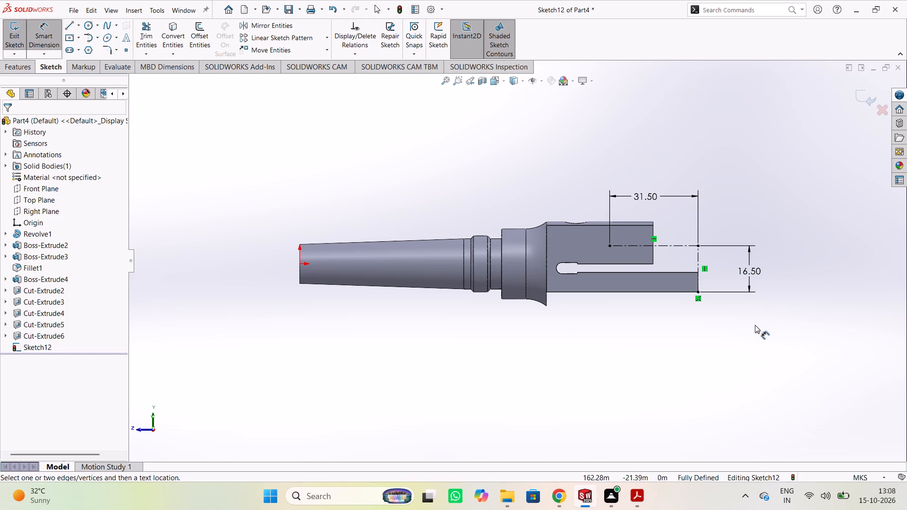
key("Escape")
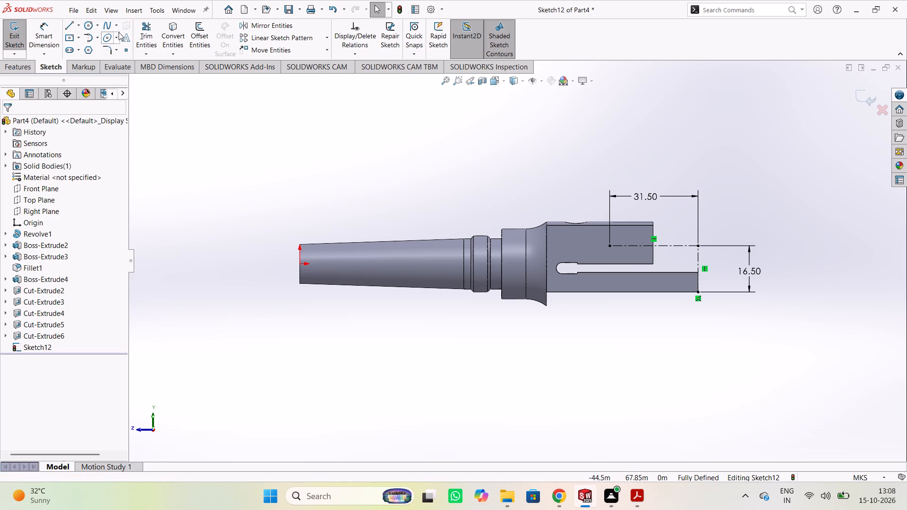
Sketch a circle of about 4.43 m radius centred on the horizontal centerline's shank-side endpoint.
left_click(85, 25)
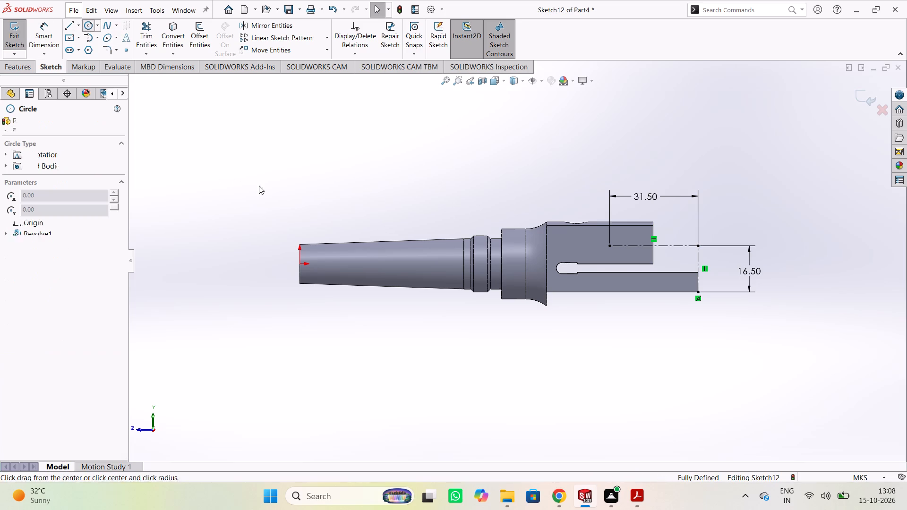
left_click(609, 247)
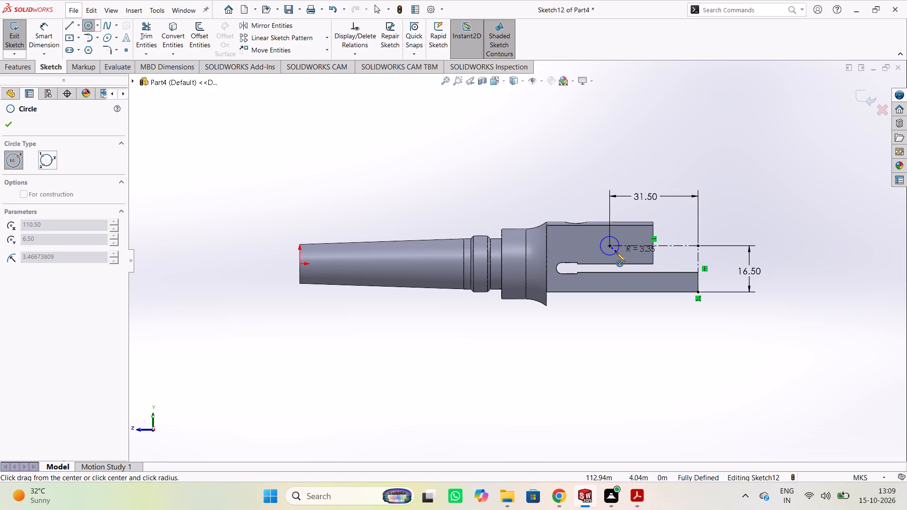
left_click(618, 255)
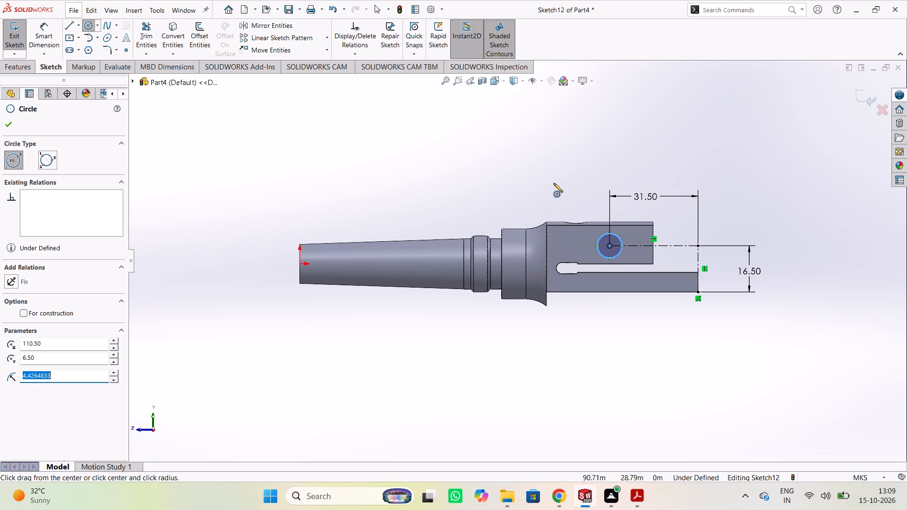
key("Escape")
Dimension the circle's diameter and set it to 7 m.
right_click(545, 173)
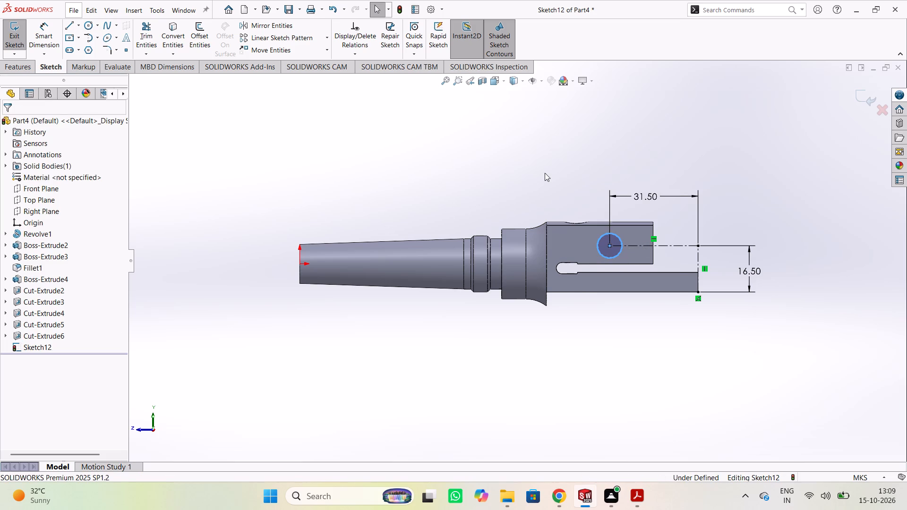
left_click(635, 161)
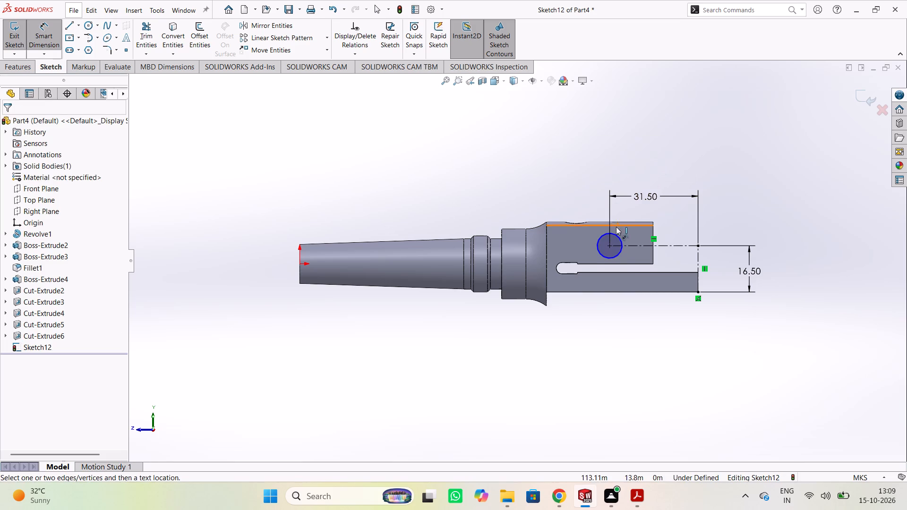
left_click(599, 235)
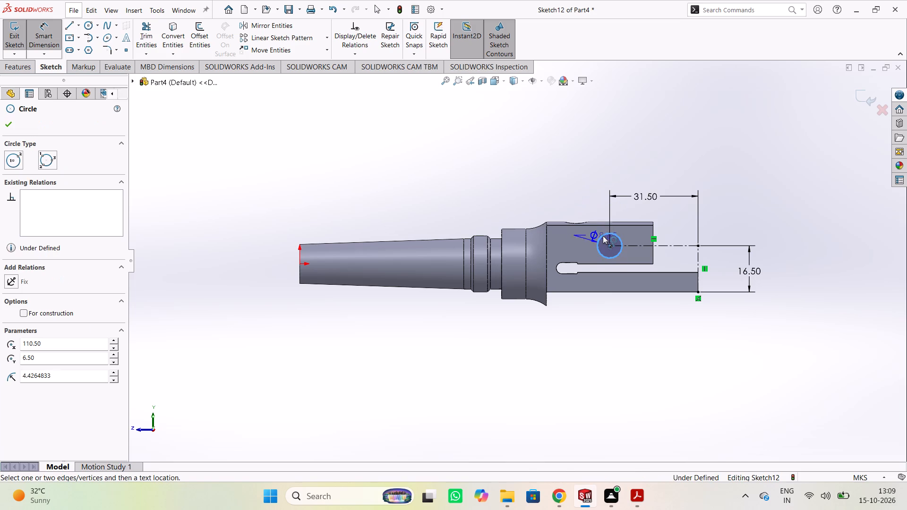
left_click(562, 198)
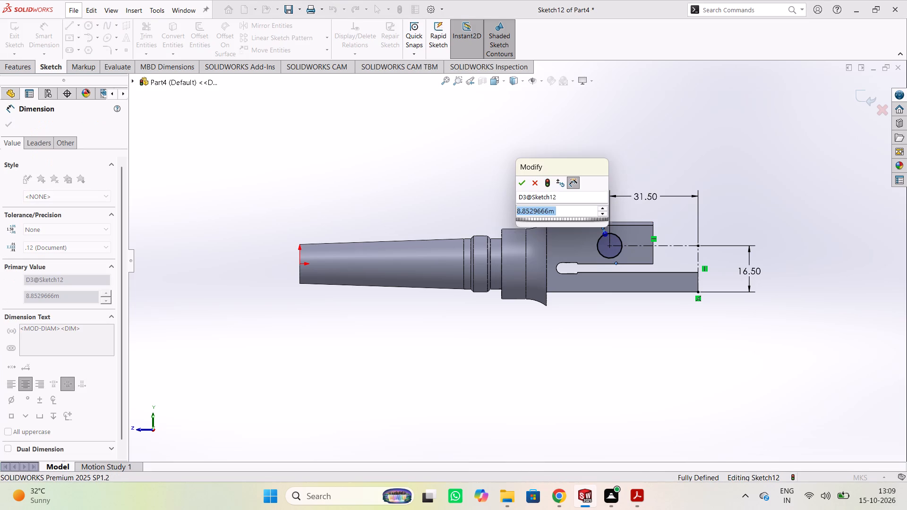
key("7")
key("Return")
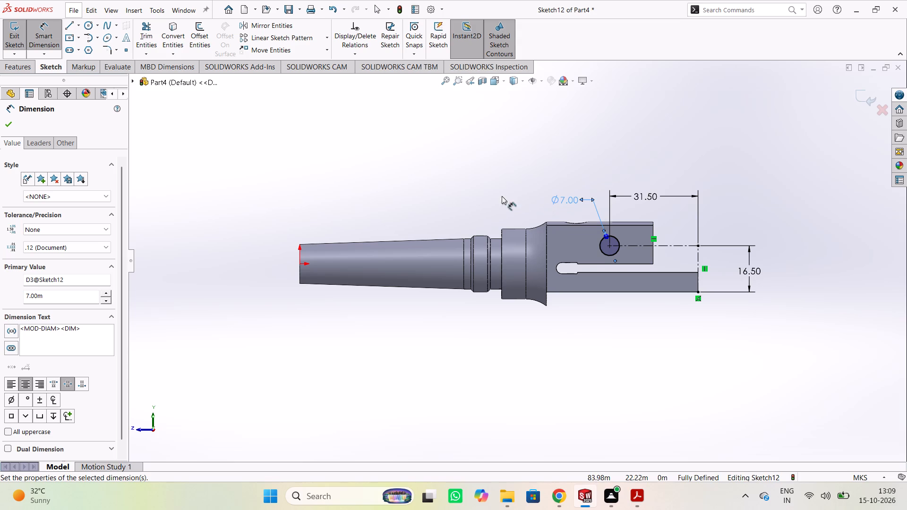
left_click(475, 192)
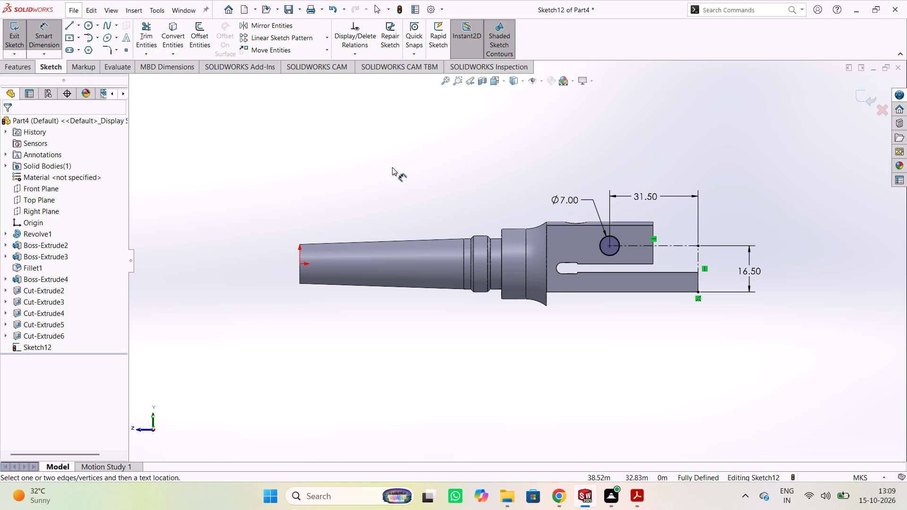
Exit the sketch and cut the circle Through All across the shorter jaw with Extruded Cut.
middle_click_drag(401, 166, 303, 170)
middle_click(303, 170)
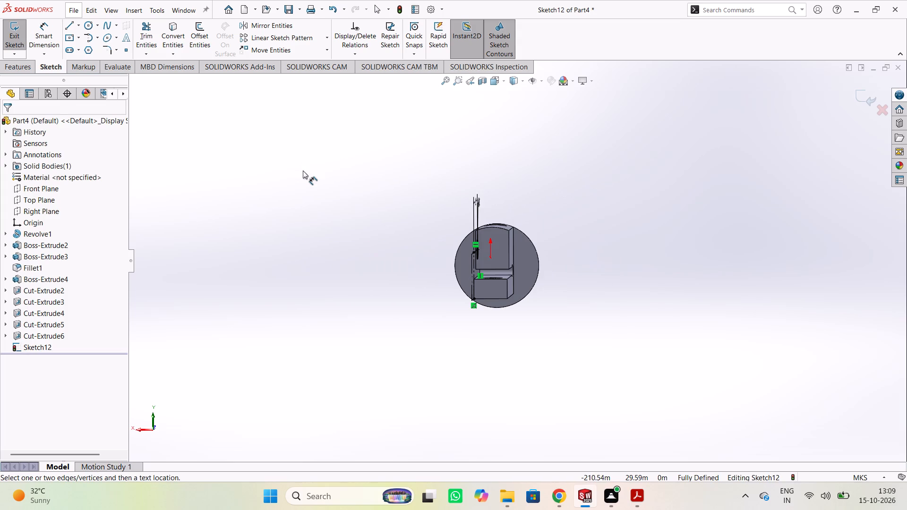
left_click(9, 34)
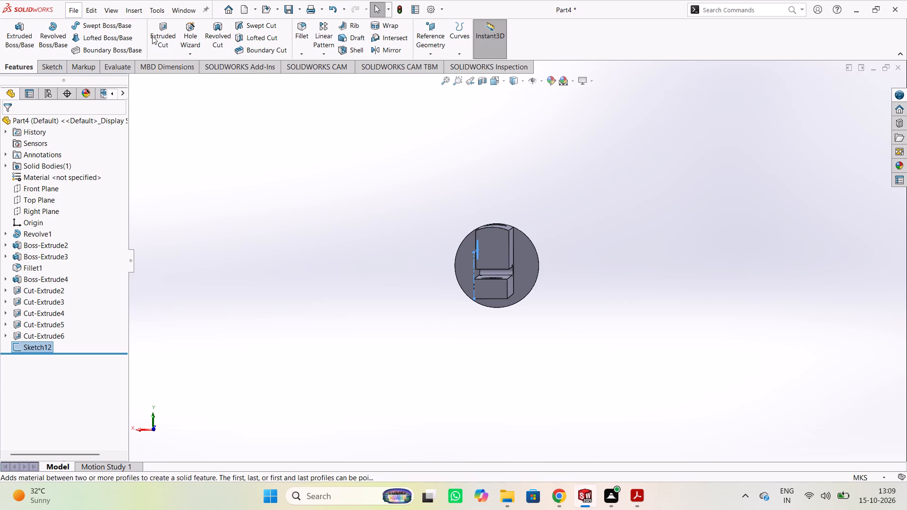
left_click(174, 30)
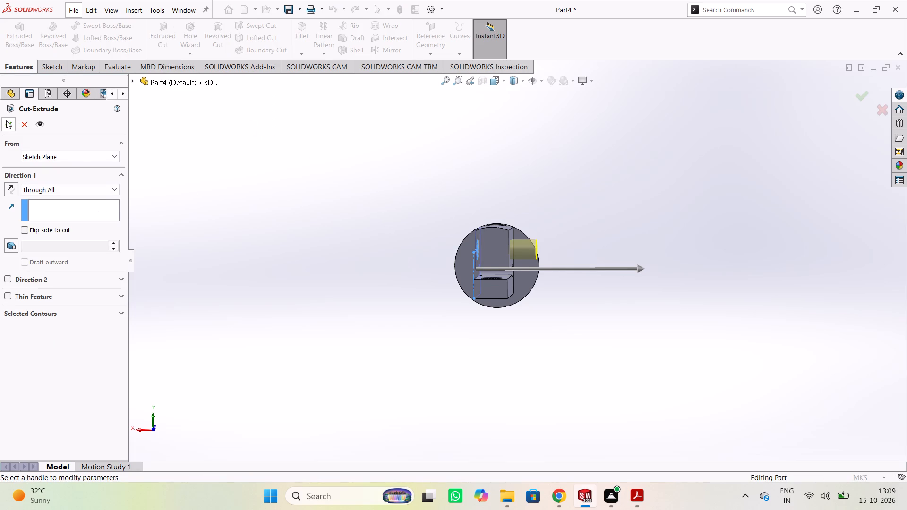
left_click(6, 120)
left_click(267, 179)
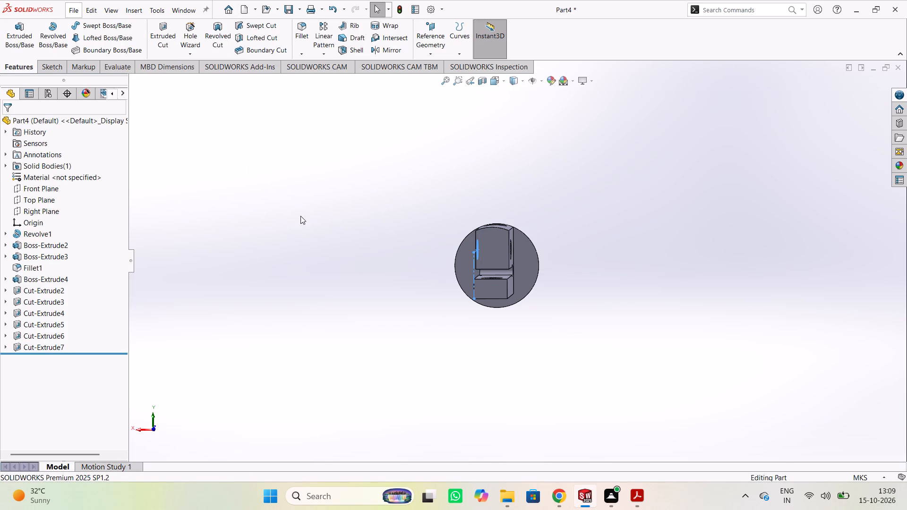
Start a new sketch on the Top Plane.
middle_click_drag(298, 219, 374, 294)
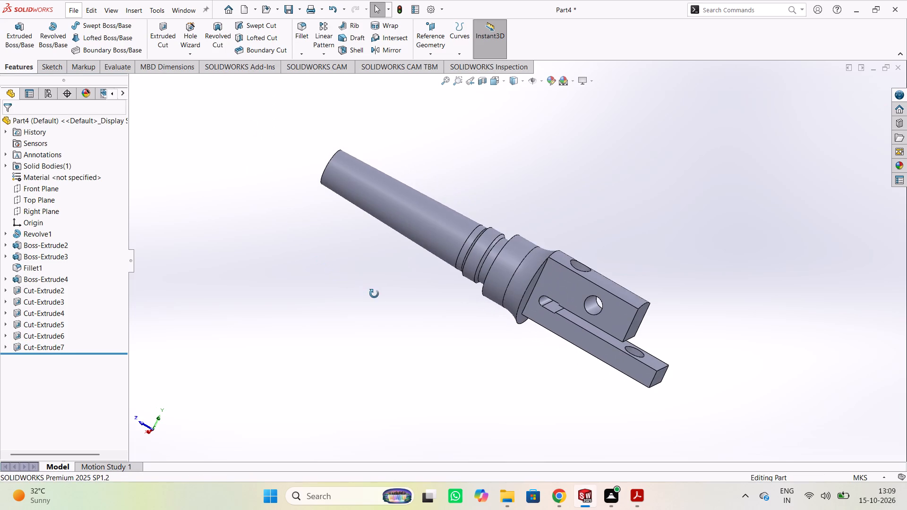
middle_click_drag(374, 294, 375, 294)
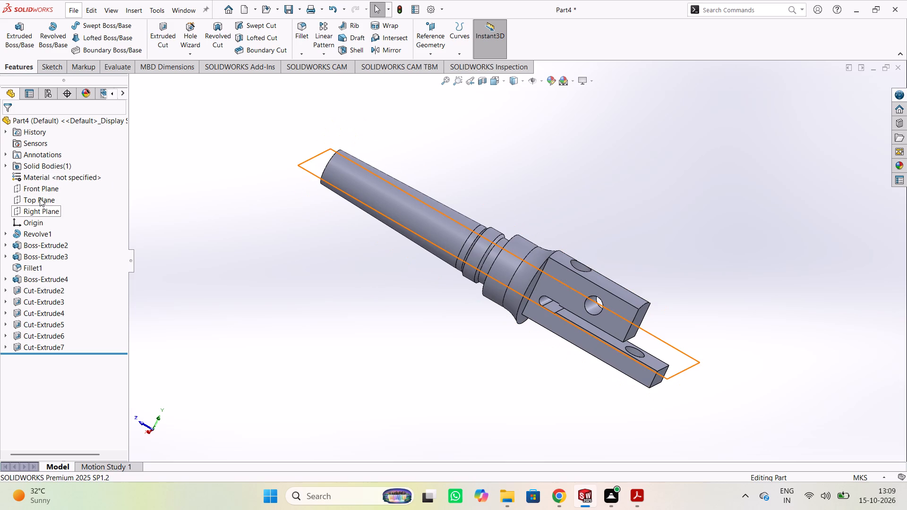
left_click(40, 198)
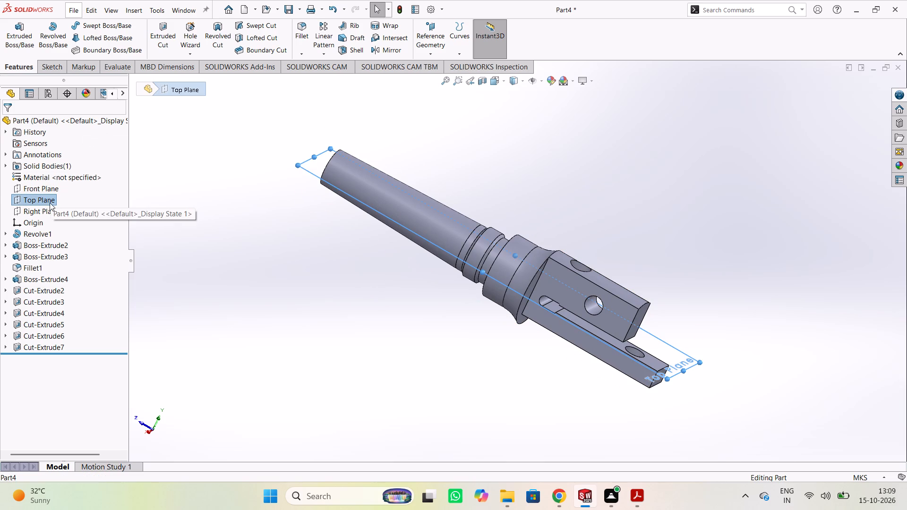
left_click(69, 212)
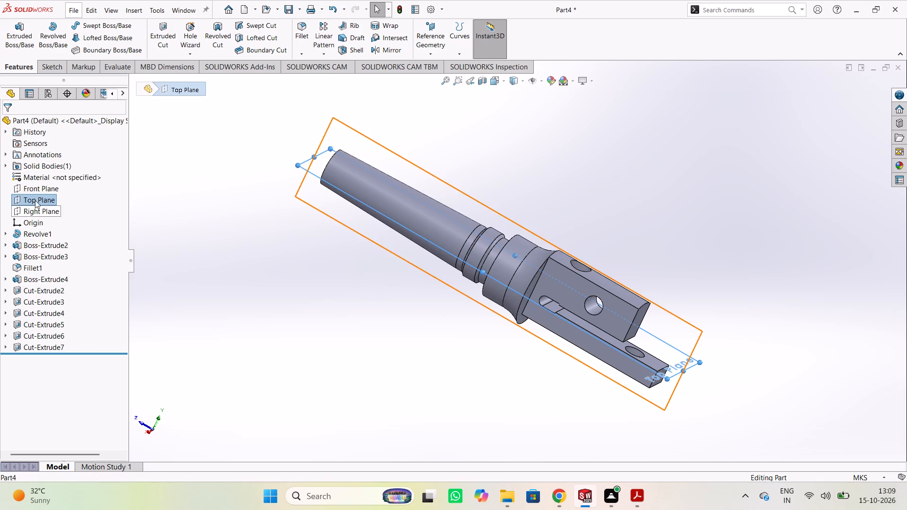
left_click(35, 200)
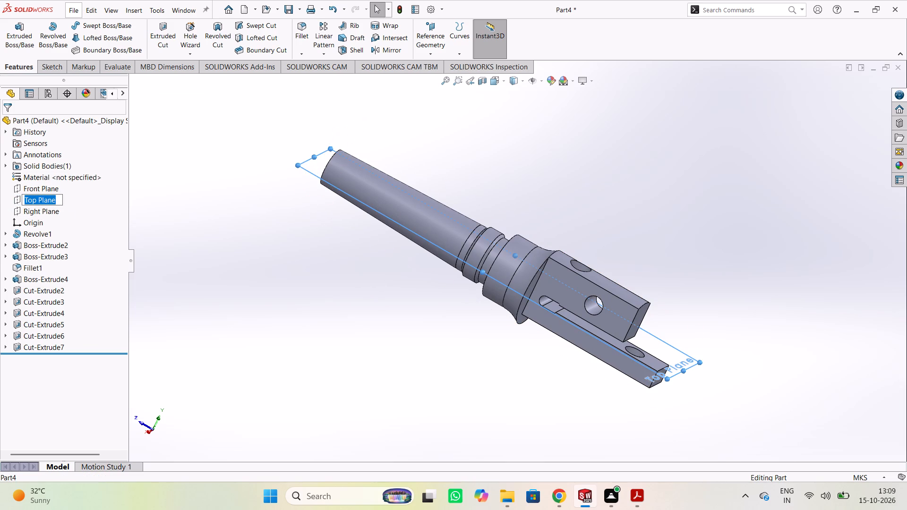
left_click(171, 214)
left_click(51, 200)
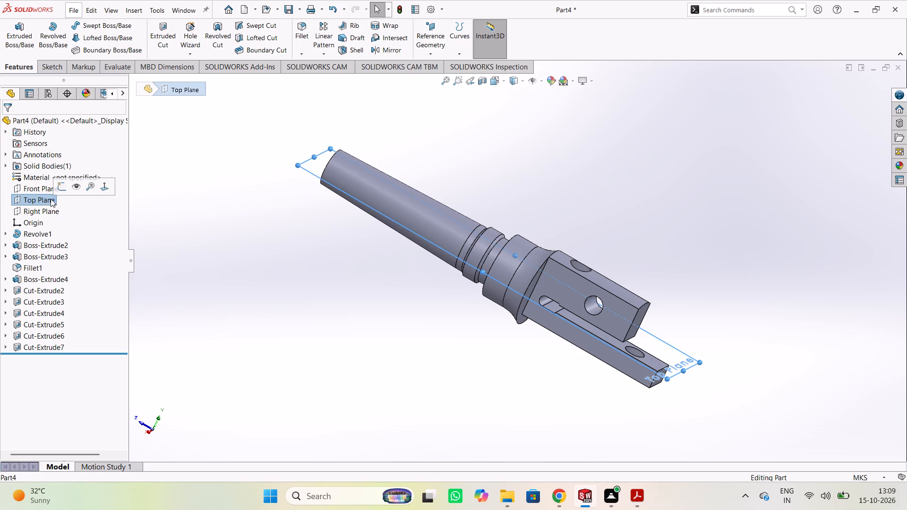
left_click(60, 185)
left_click(267, 260)
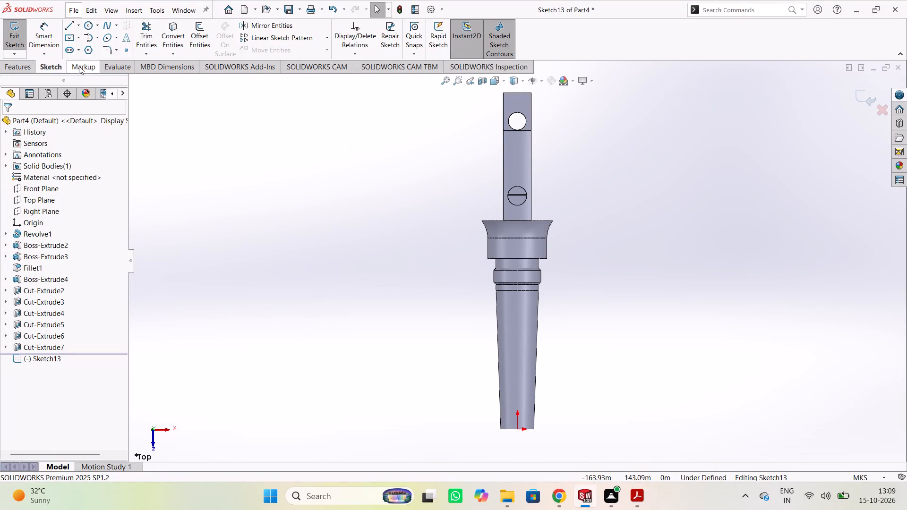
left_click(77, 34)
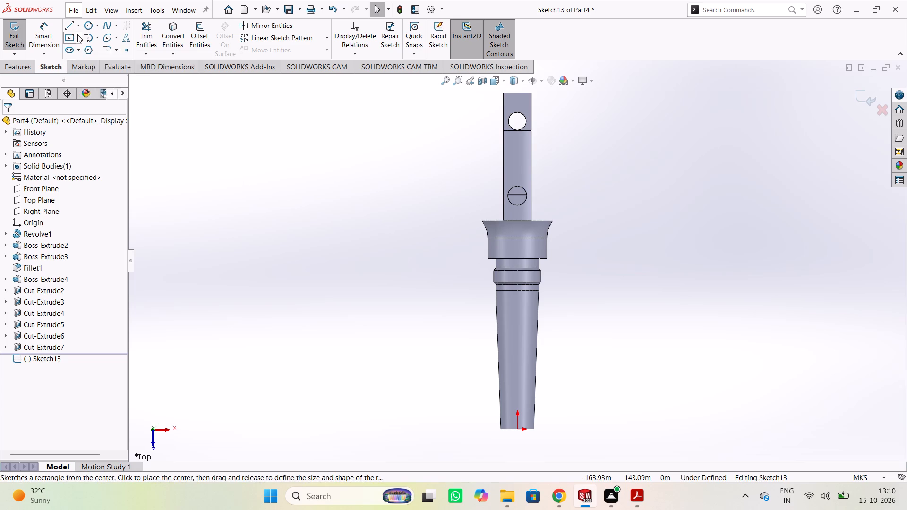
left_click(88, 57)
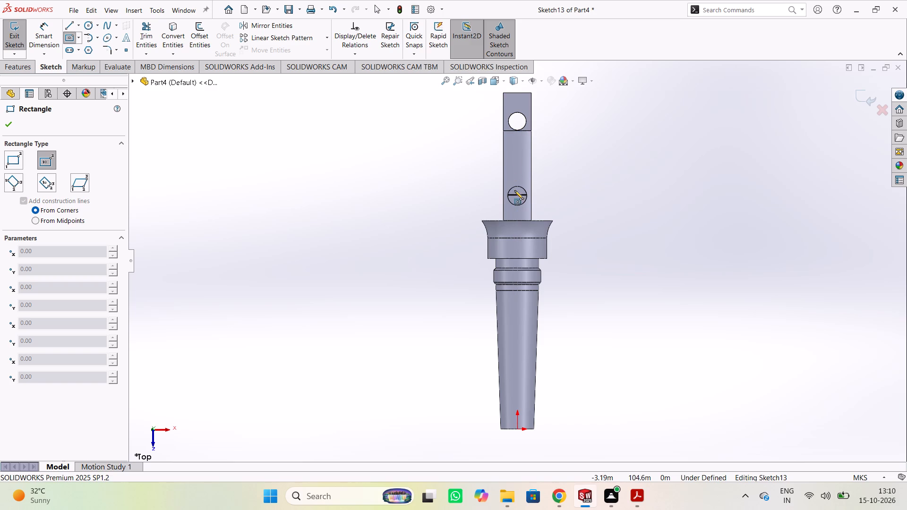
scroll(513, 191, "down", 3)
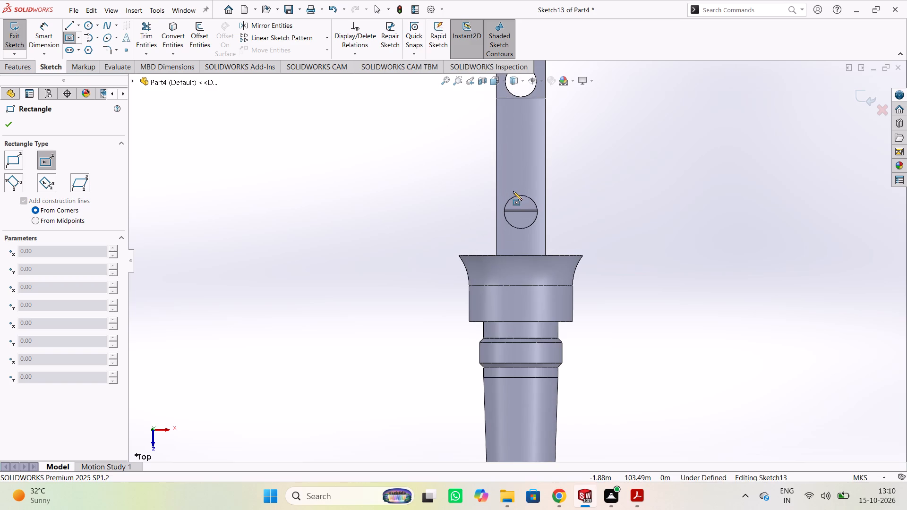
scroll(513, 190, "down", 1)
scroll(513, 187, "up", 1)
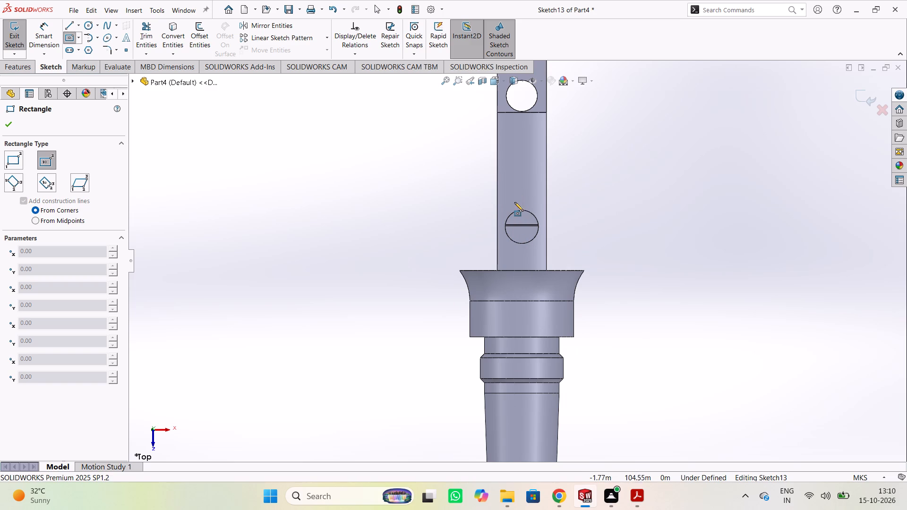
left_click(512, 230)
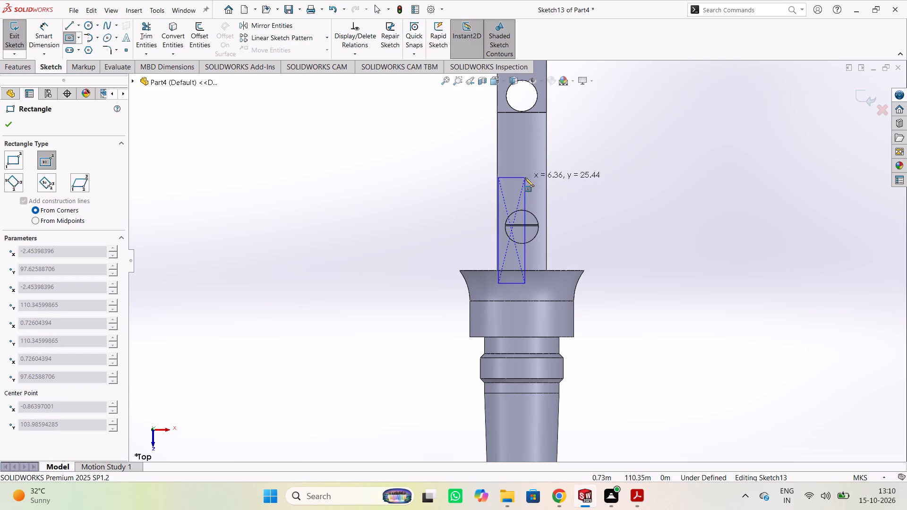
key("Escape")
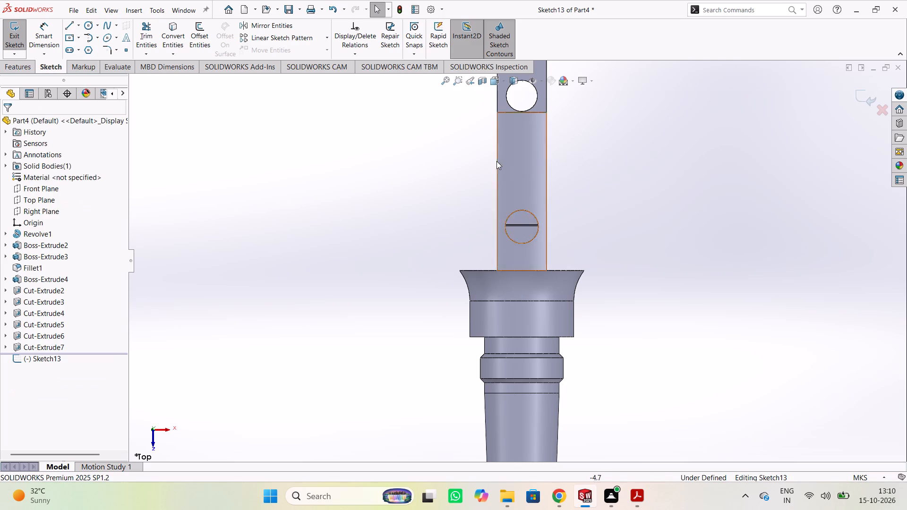
Sketch a closed narrow rectangle with lines, about 3.41 by 25.42 m, from the edge beside the outer hole into the shank-side hole.
left_click(72, 29)
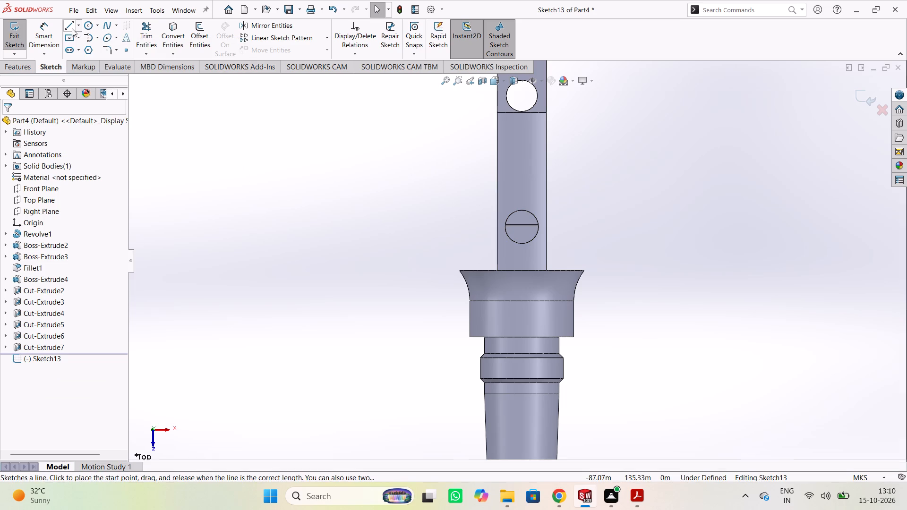
left_click(513, 113)
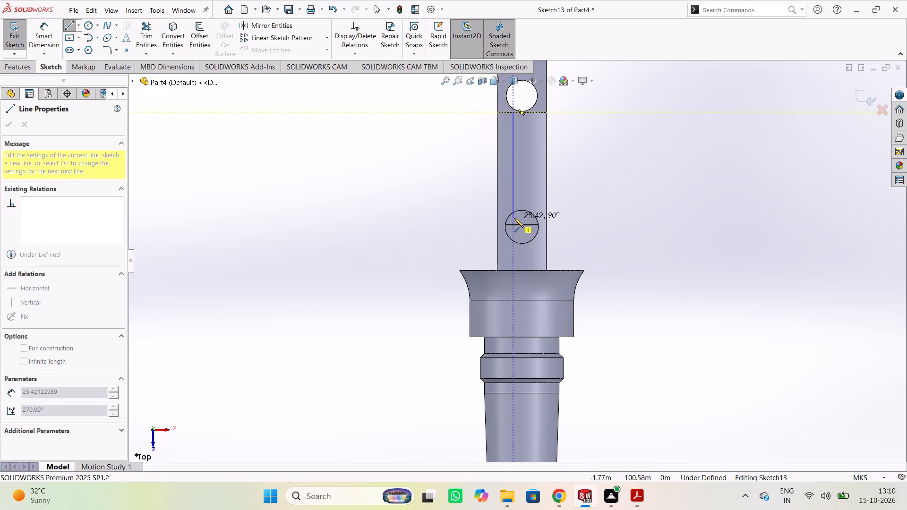
left_click(514, 218)
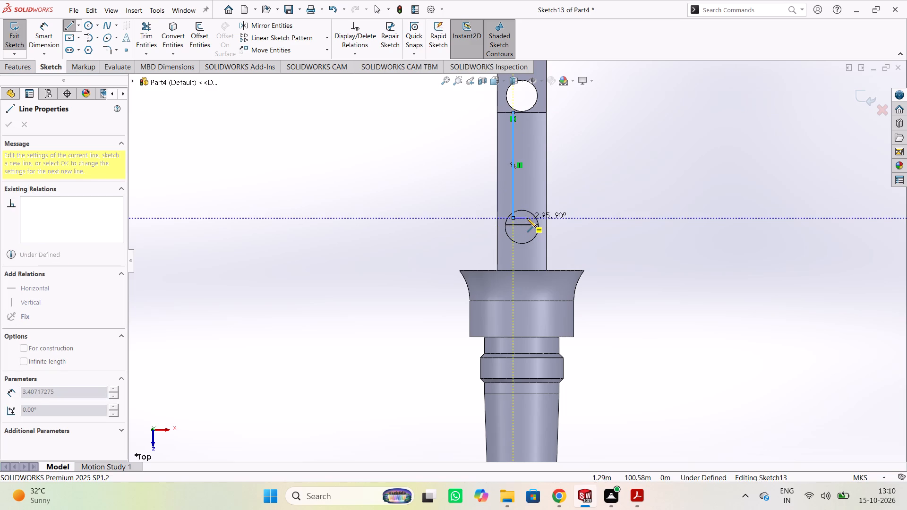
left_click(527, 218)
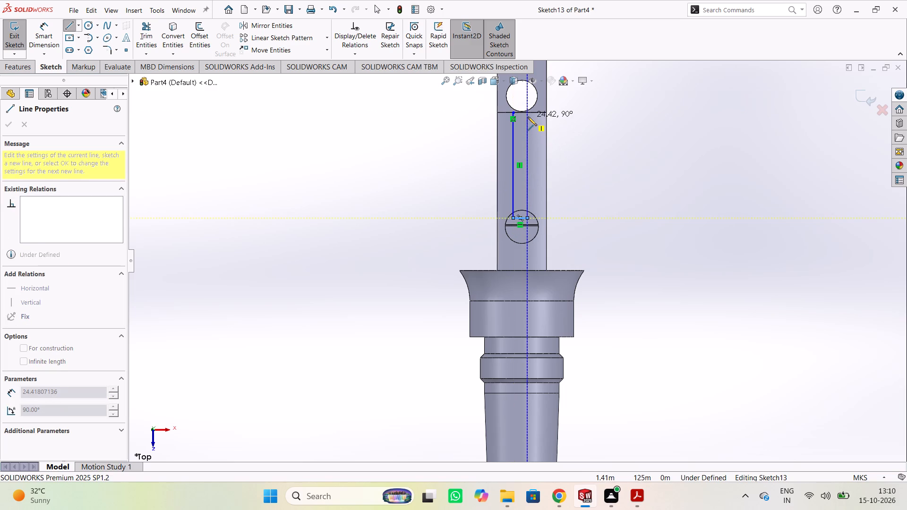
left_click(527, 115)
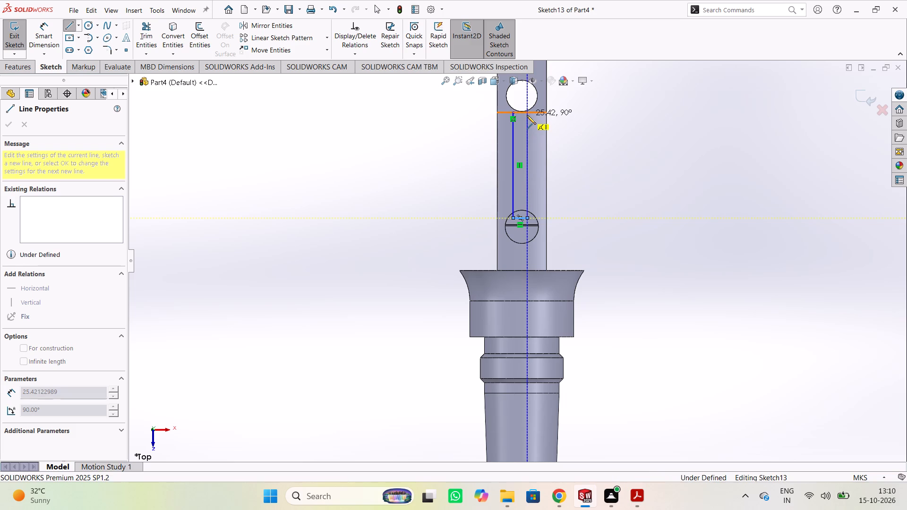
left_click(513, 111)
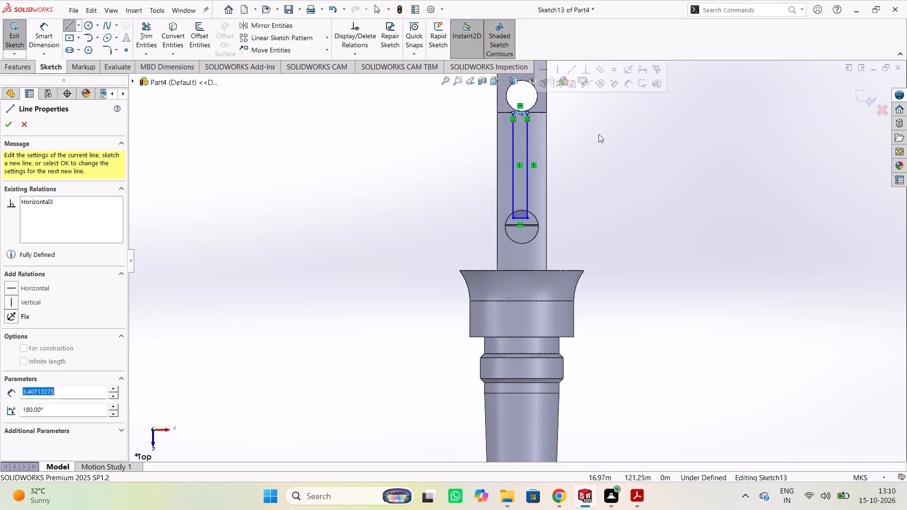
left_click(602, 136)
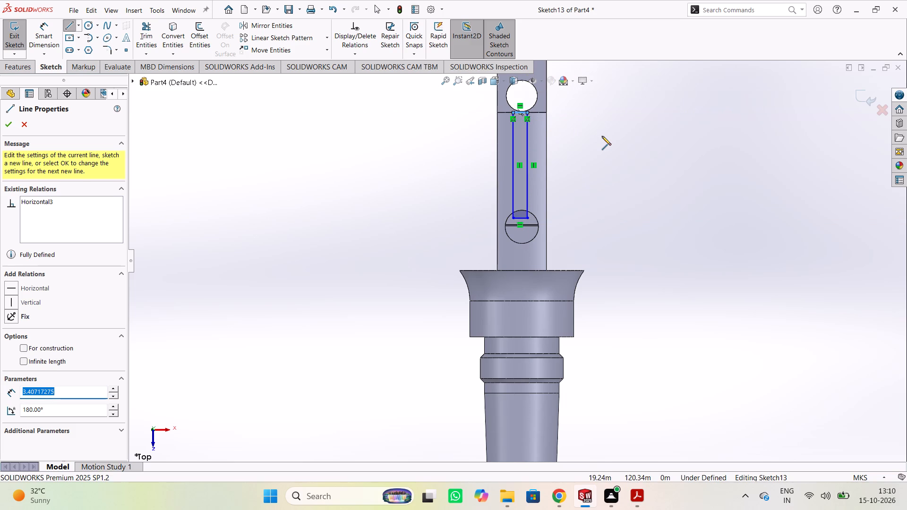
key("Escape")
Dimension the narrow rectangle's long side, keeping its drawn length.
right_click(602, 136)
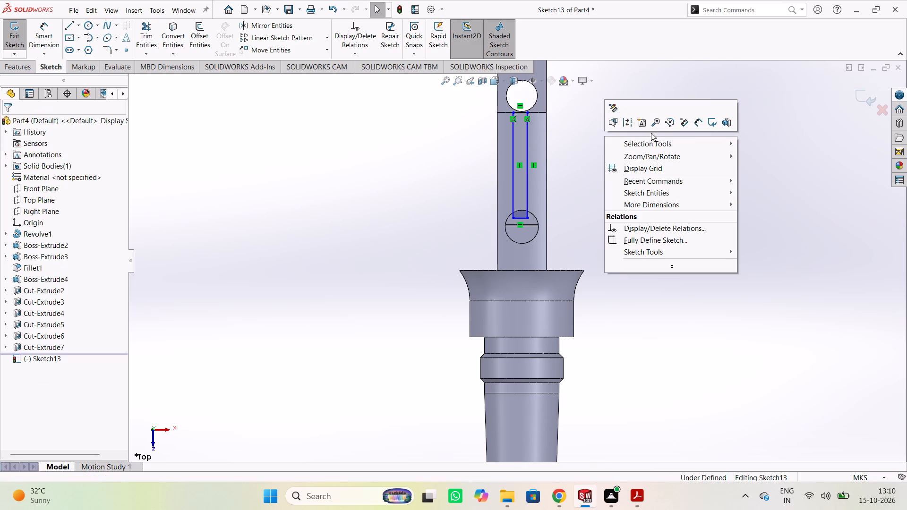
left_click(694, 120)
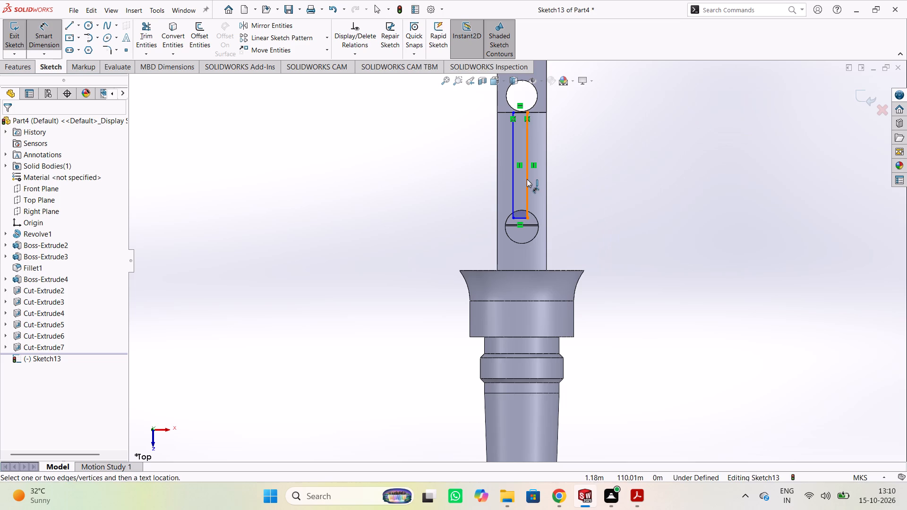
left_click(527, 178)
left_click(590, 165)
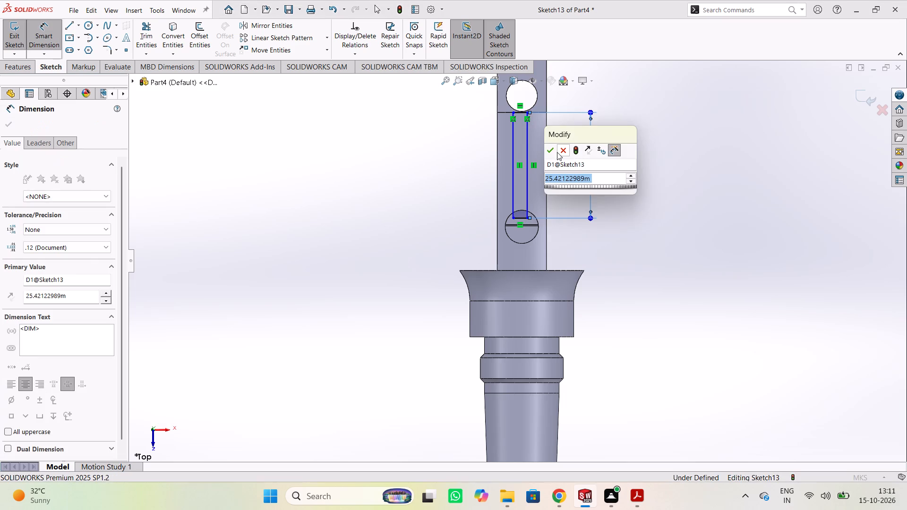
left_click(550, 152)
Dimension the rectangle's short side inside the shank-side hole and set its width to 2 m.
scroll(544, 192, "up", 2)
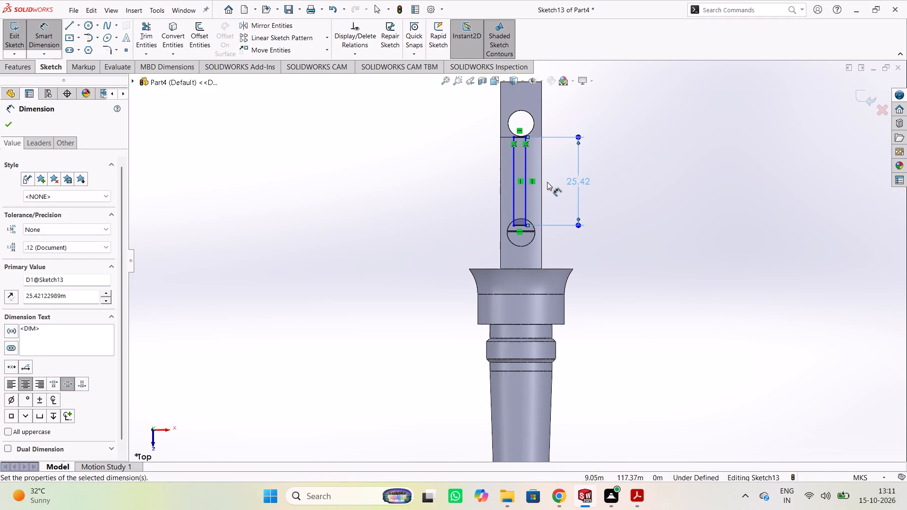
scroll(545, 177, "down", 4)
scroll(474, 170, "down", 2)
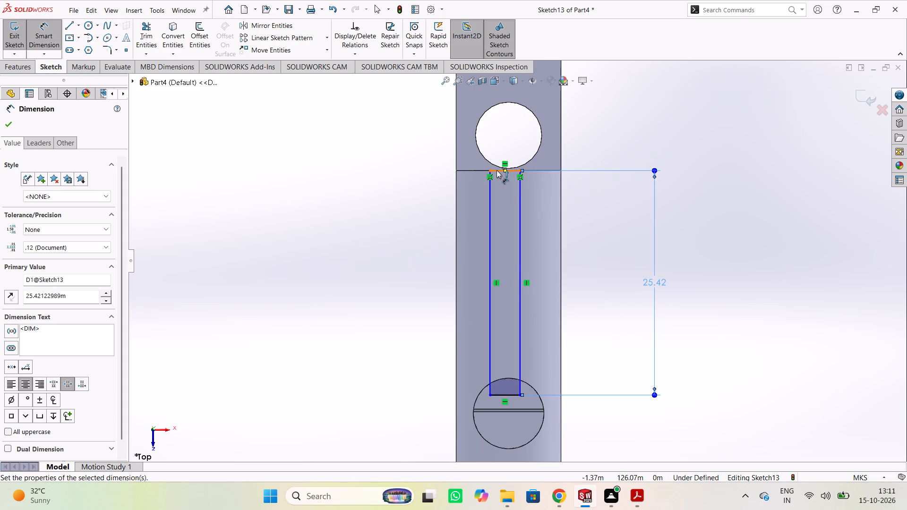
left_click(500, 394)
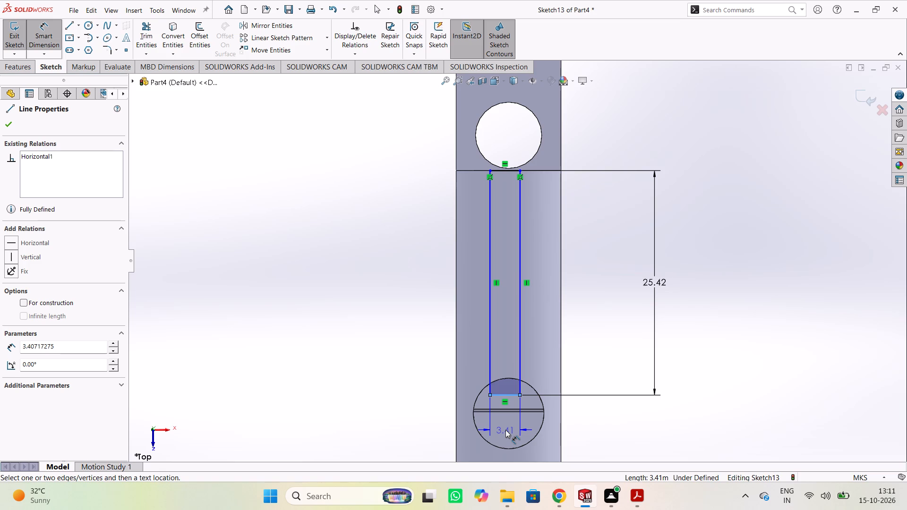
left_click(505, 430)
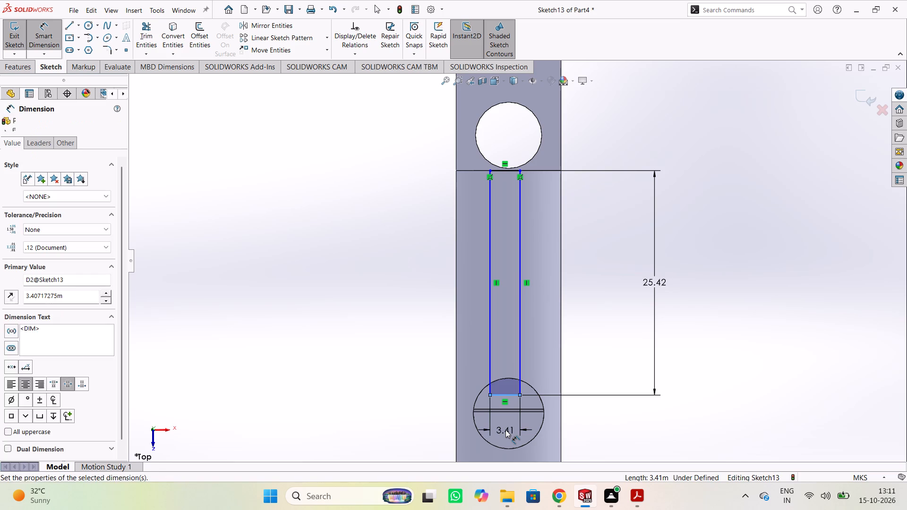
key("2")
key("Return")
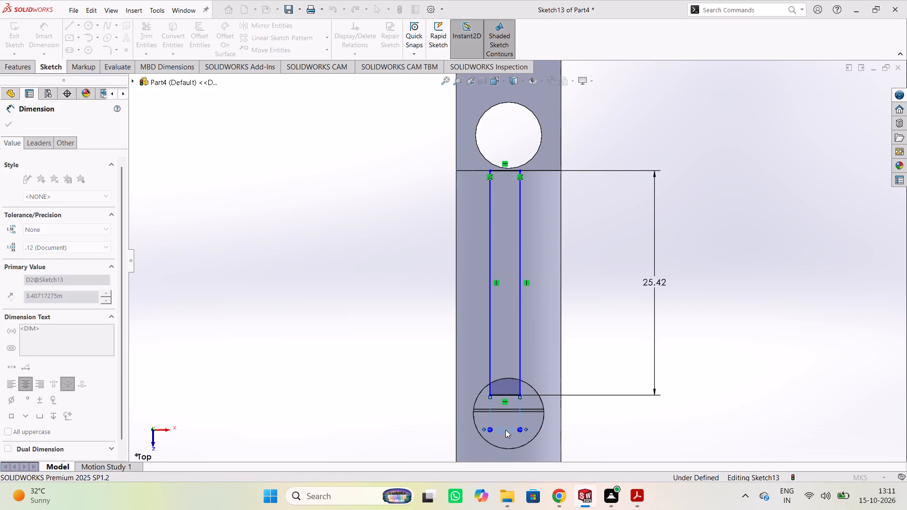
left_click(599, 321)
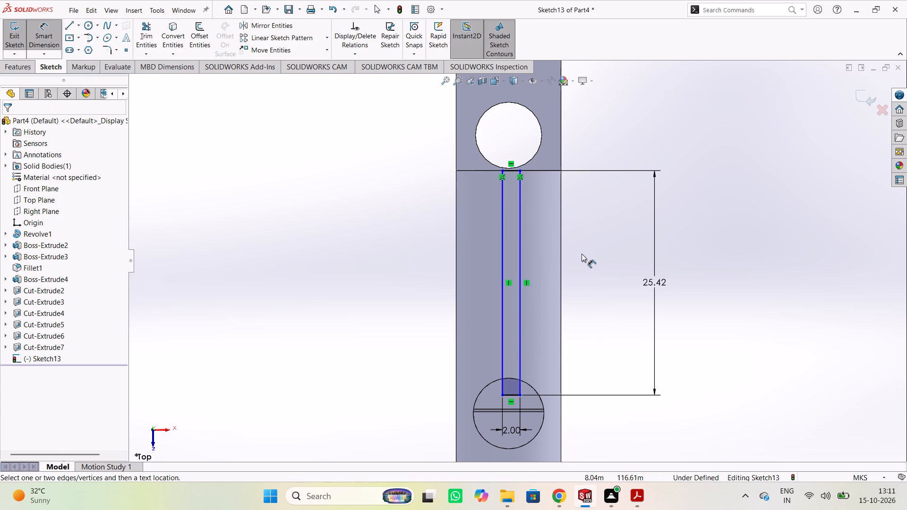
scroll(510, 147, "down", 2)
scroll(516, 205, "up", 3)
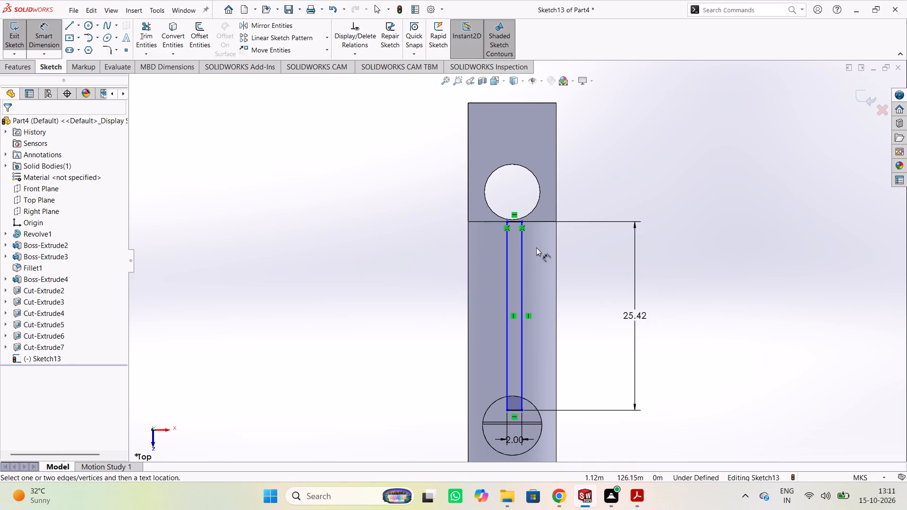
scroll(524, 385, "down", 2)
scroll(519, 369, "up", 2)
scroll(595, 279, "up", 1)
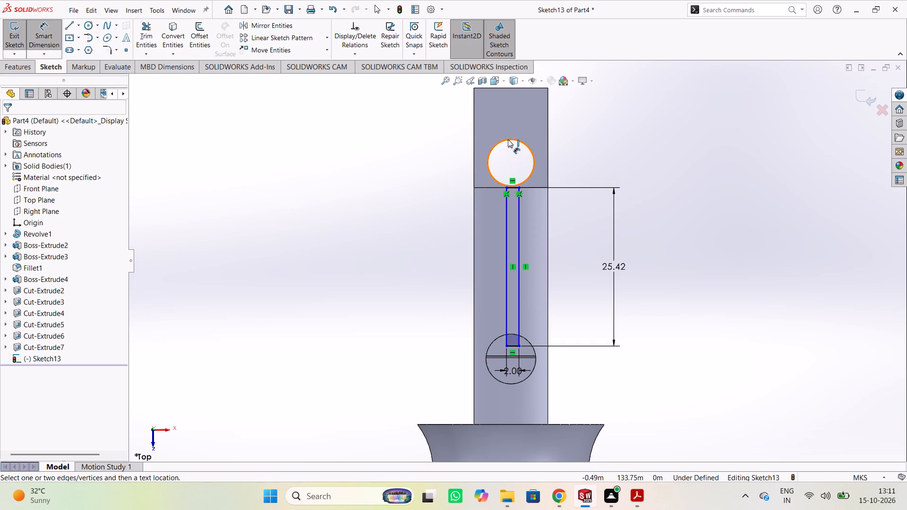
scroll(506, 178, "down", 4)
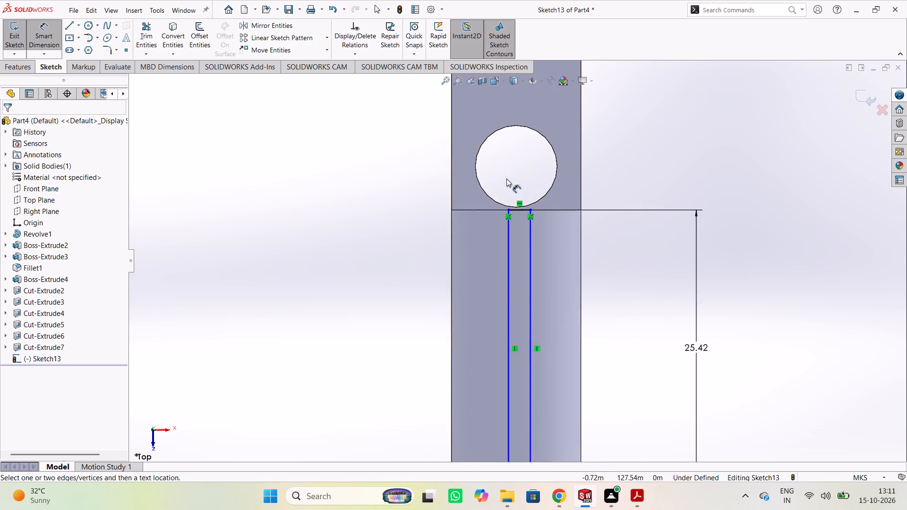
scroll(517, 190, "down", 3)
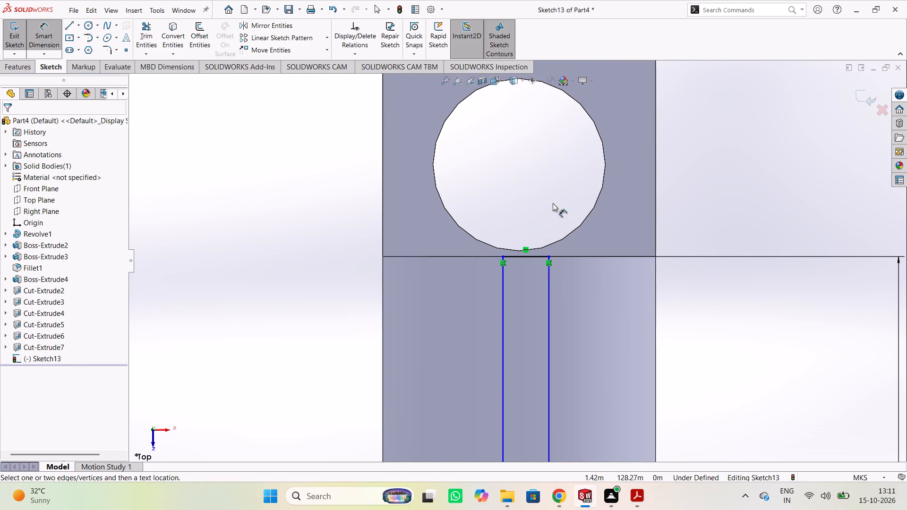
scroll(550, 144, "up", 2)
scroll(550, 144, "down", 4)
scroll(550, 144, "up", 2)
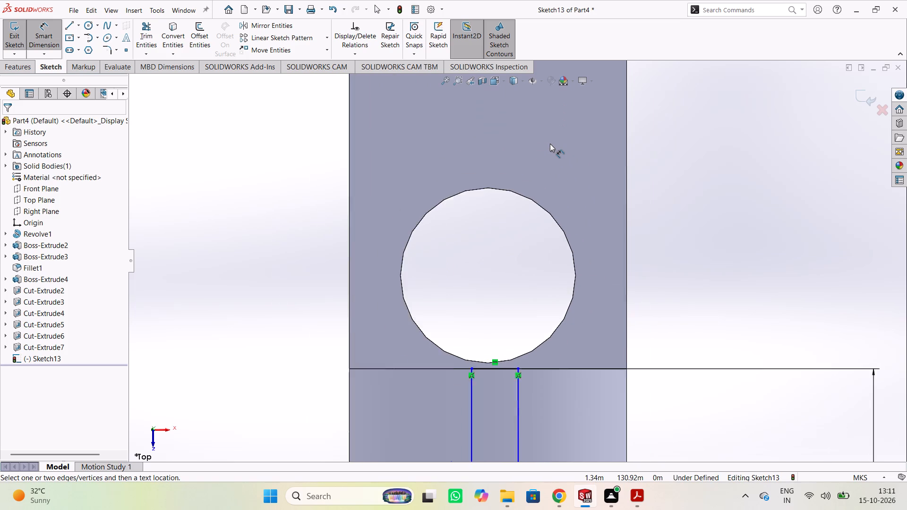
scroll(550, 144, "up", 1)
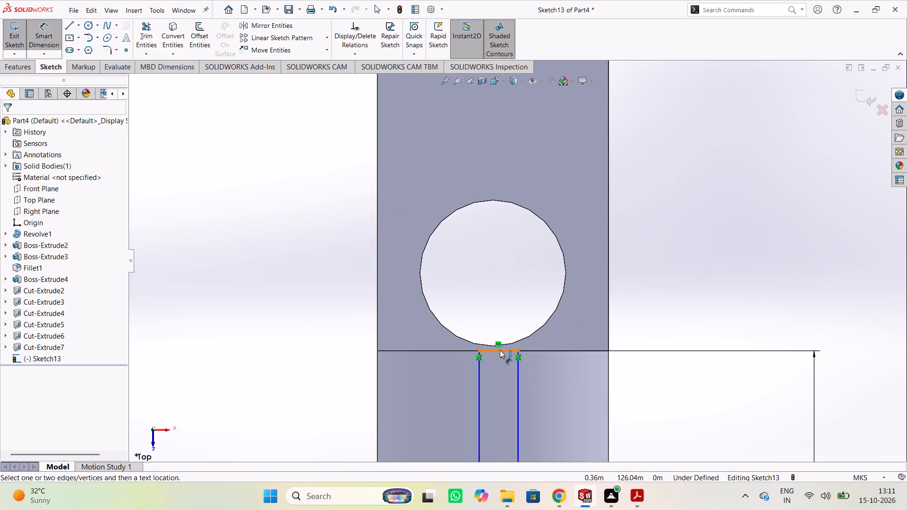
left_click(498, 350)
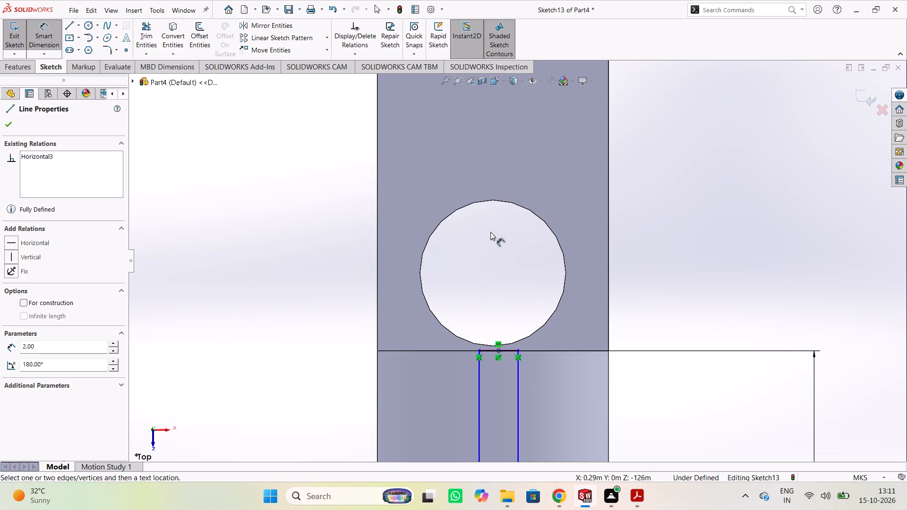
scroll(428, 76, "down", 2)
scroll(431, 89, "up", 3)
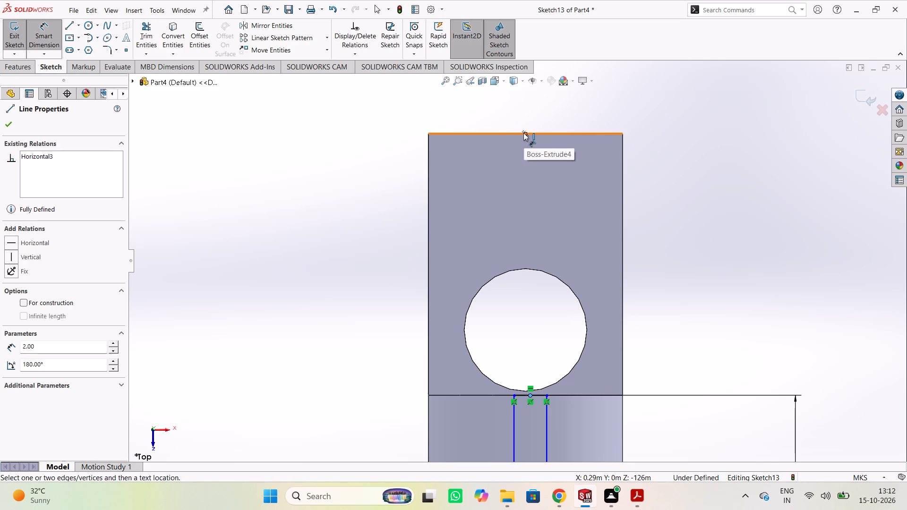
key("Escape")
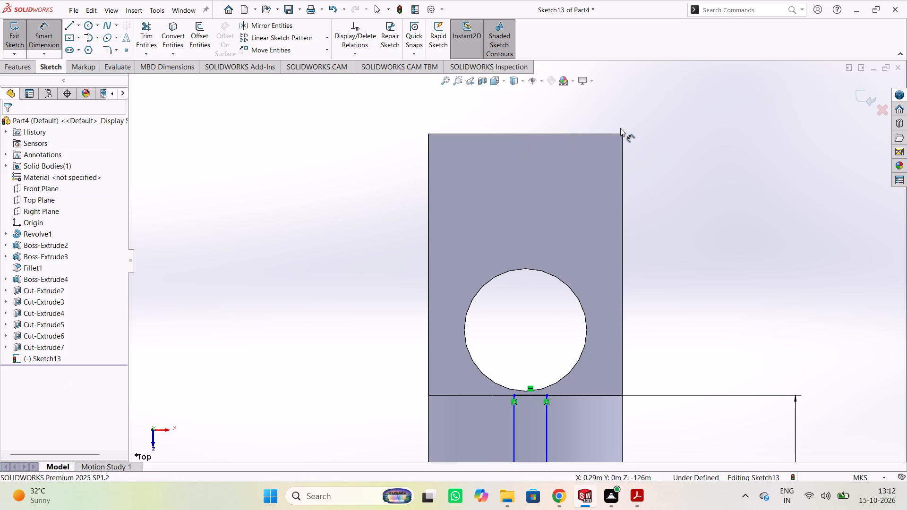
Dimension the rectangle's +X long side from the midpoint of the jaw's end edge and set the distance to 1 m.
left_click(545, 414)
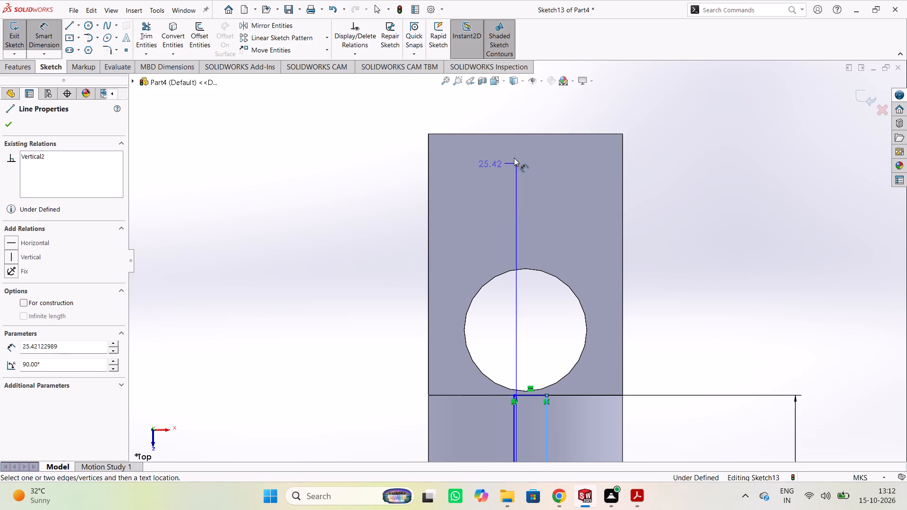
left_click(526, 134)
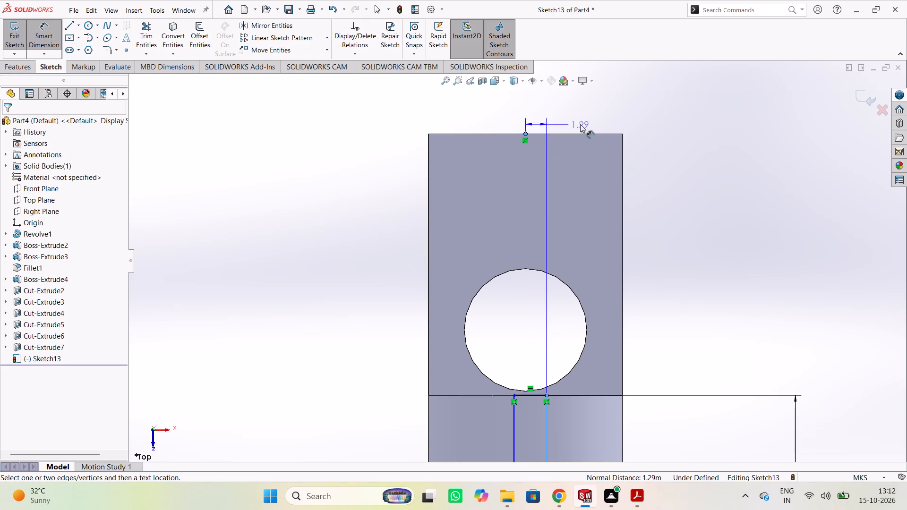
left_click(534, 108)
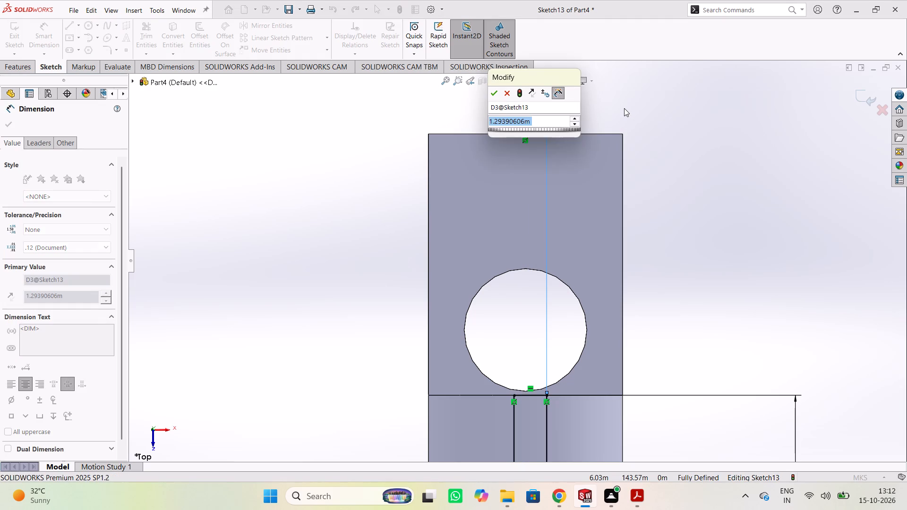
key("1")
key("Return")
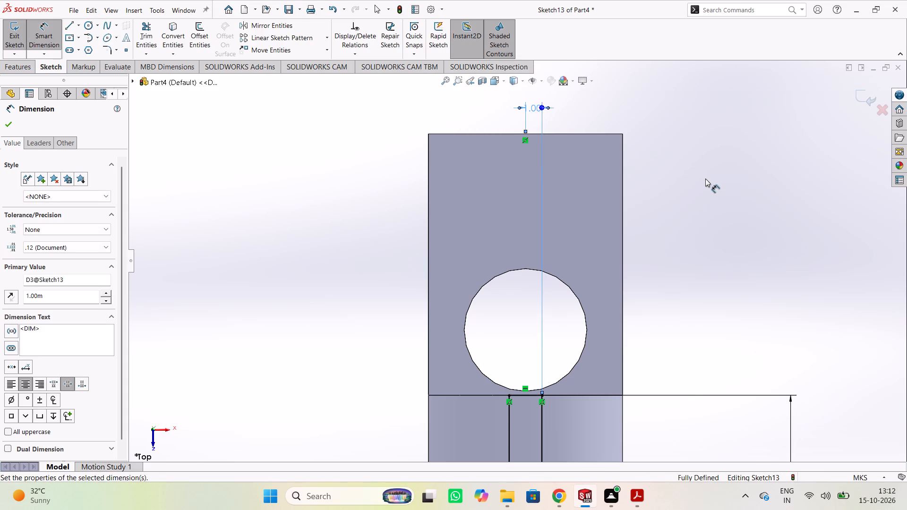
Sketch a circle of 4 m radius concentric with the shank-side hole and coincident with its edge.
key("Escape")
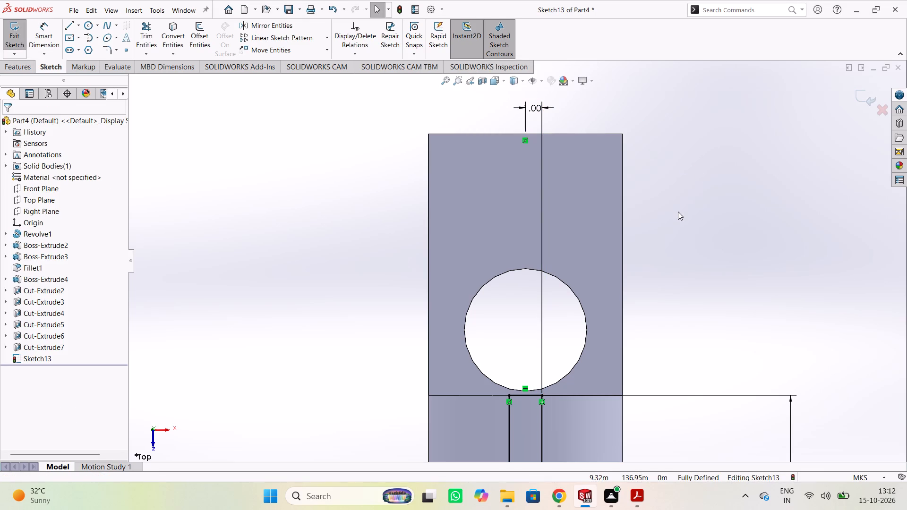
scroll(678, 209, "up", 1)
scroll(697, 186, "down", 2)
scroll(642, 247, "up", 4)
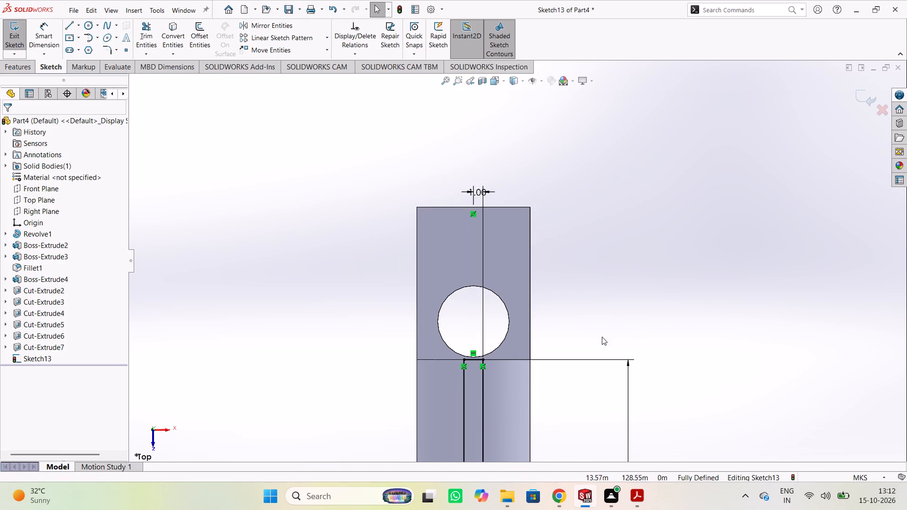
scroll(602, 337, "up", 4)
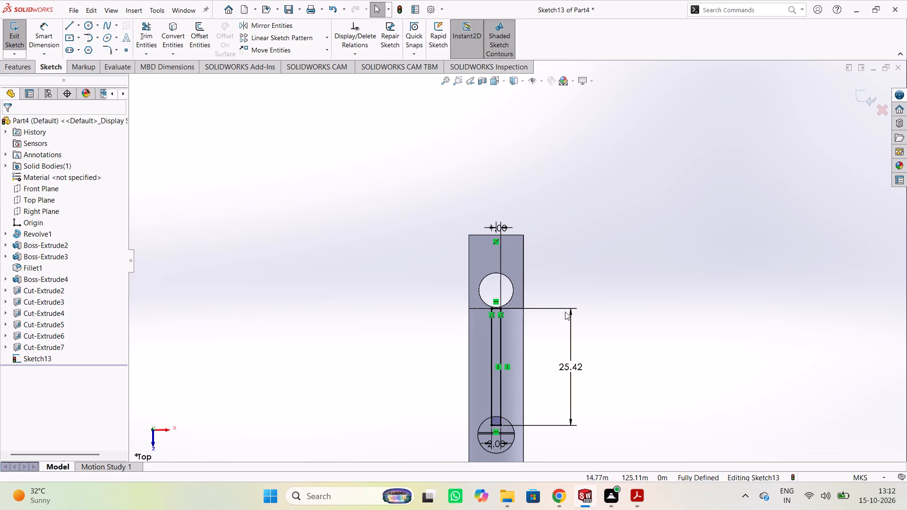
scroll(525, 374, "down", 1)
scroll(454, 434, "down", 1)
scroll(465, 397, "down", 2)
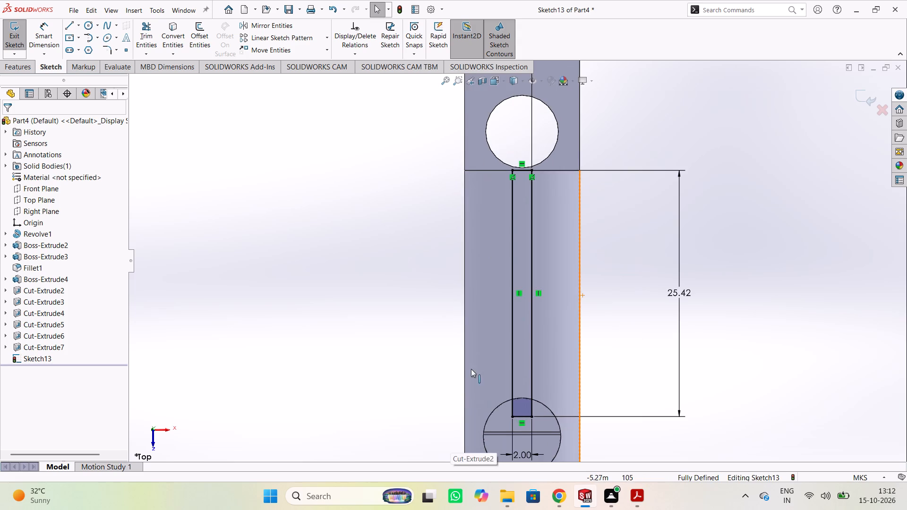
scroll(471, 369, "down", 3)
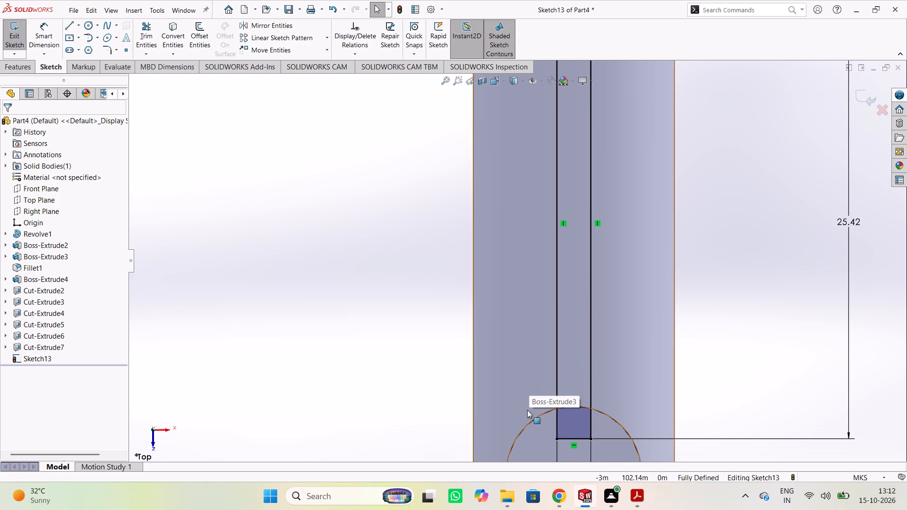
scroll(422, 382, "up", 1)
scroll(422, 382, "down", 1)
scroll(422, 382, "up", 1)
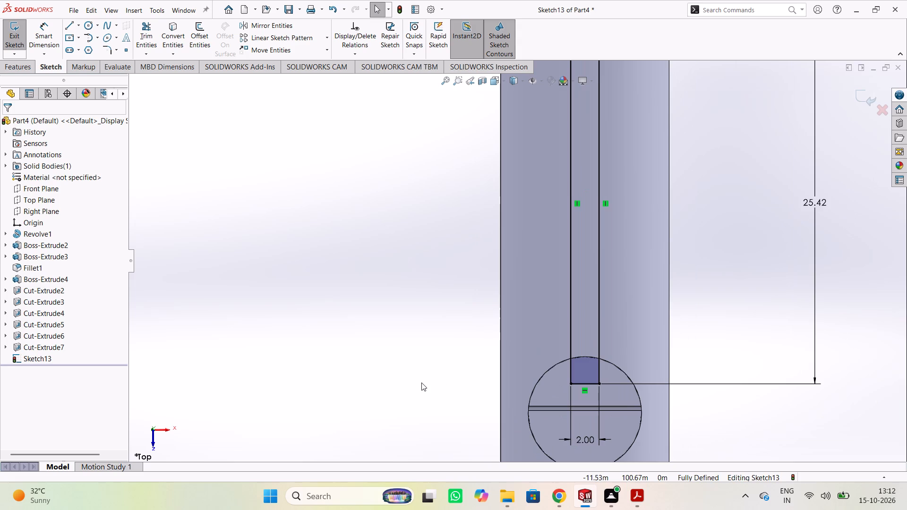
scroll(421, 382, "up", 1)
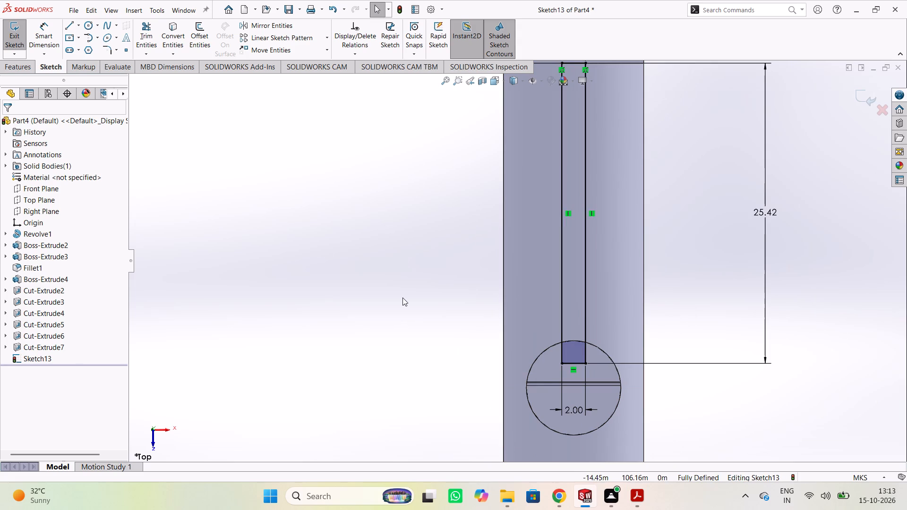
left_click(86, 25)
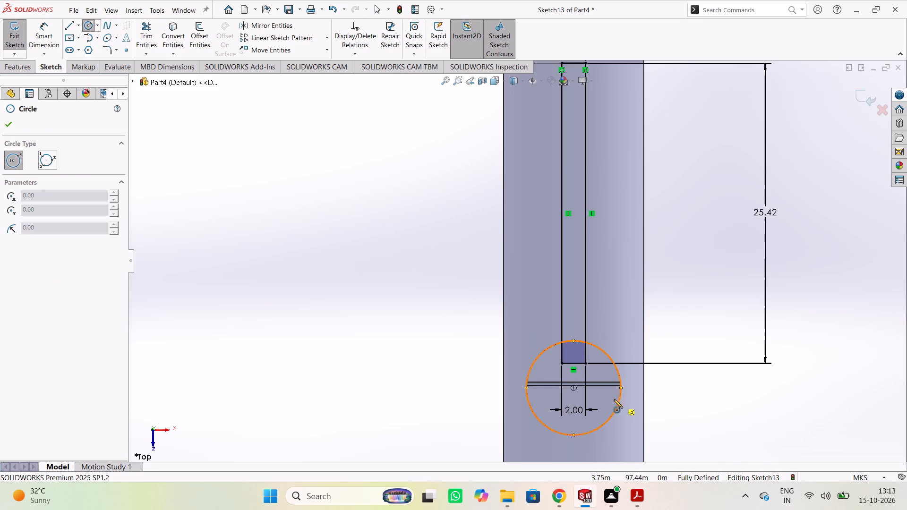
left_click(574, 388)
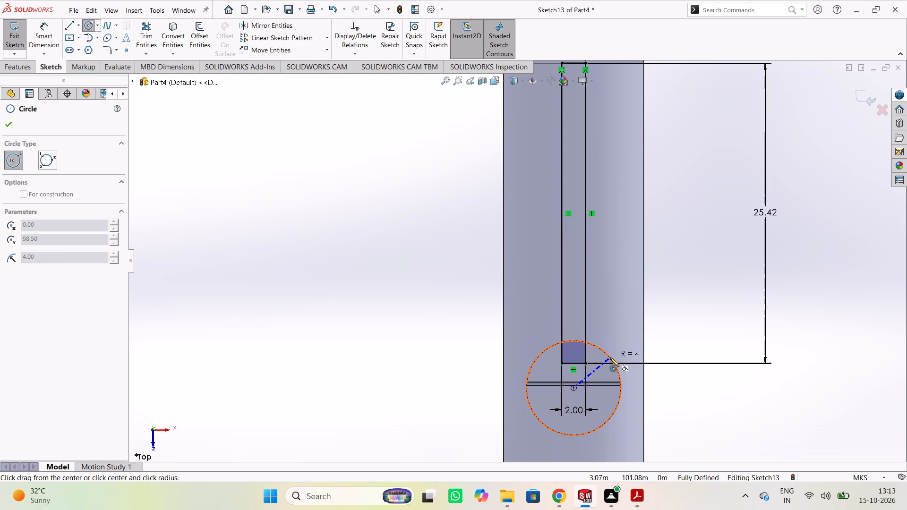
left_click(610, 357)
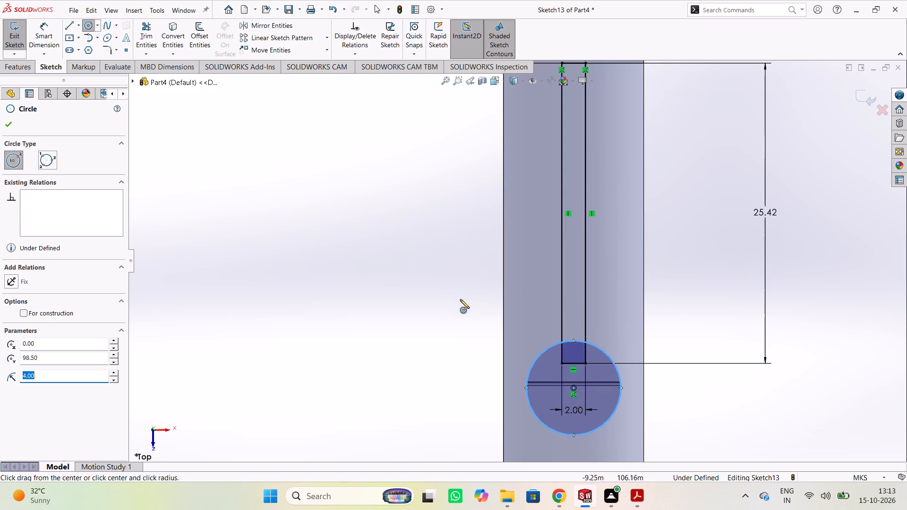
key("Escape")
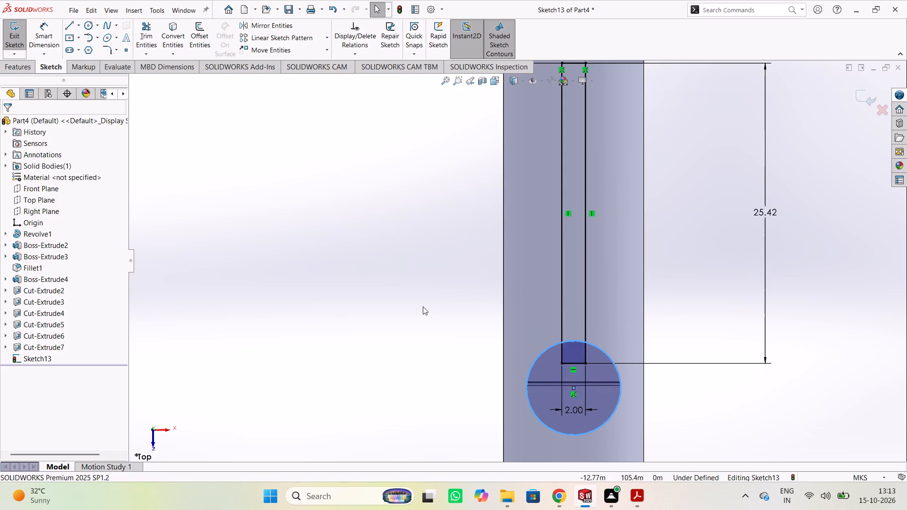
Trim the circle, the long-side ends inside it and the short line, leaving only an arc closing the slot profile at the shank-side hole.
left_click(145, 40)
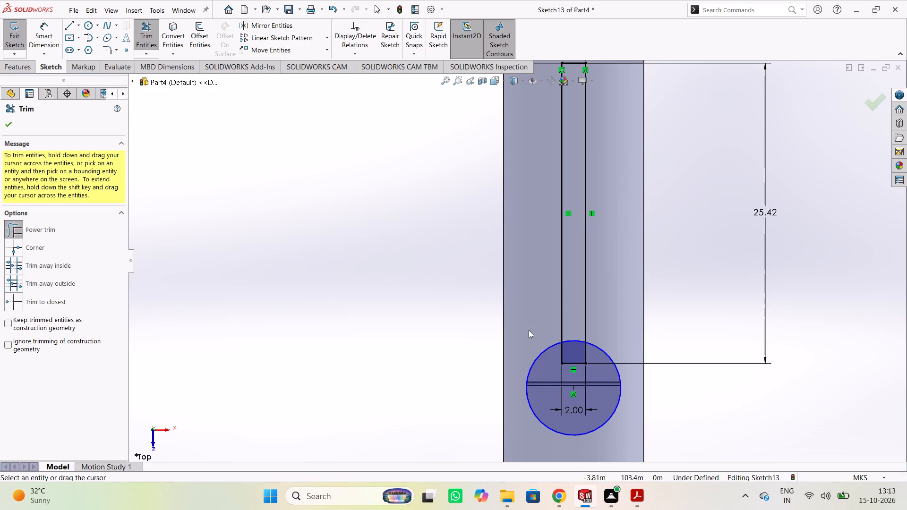
left_click_drag(529, 330, 541, 361)
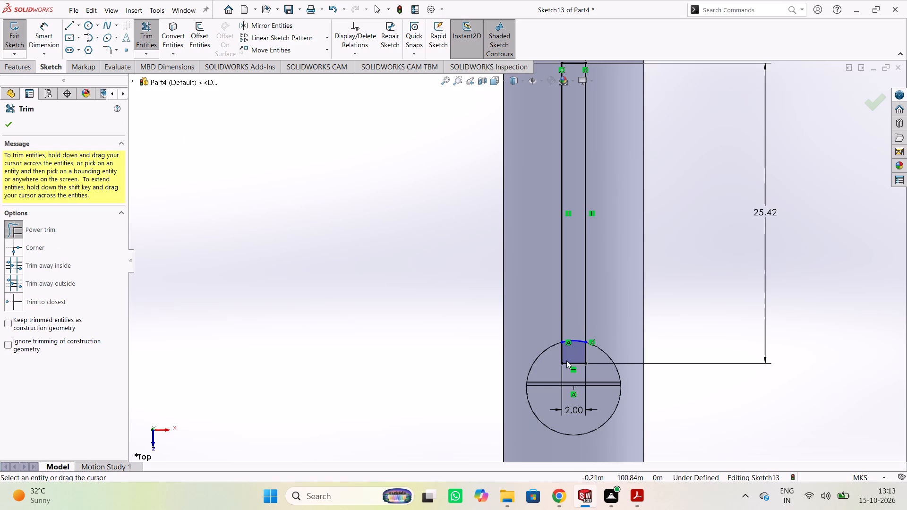
left_click_drag(549, 362, 591, 357)
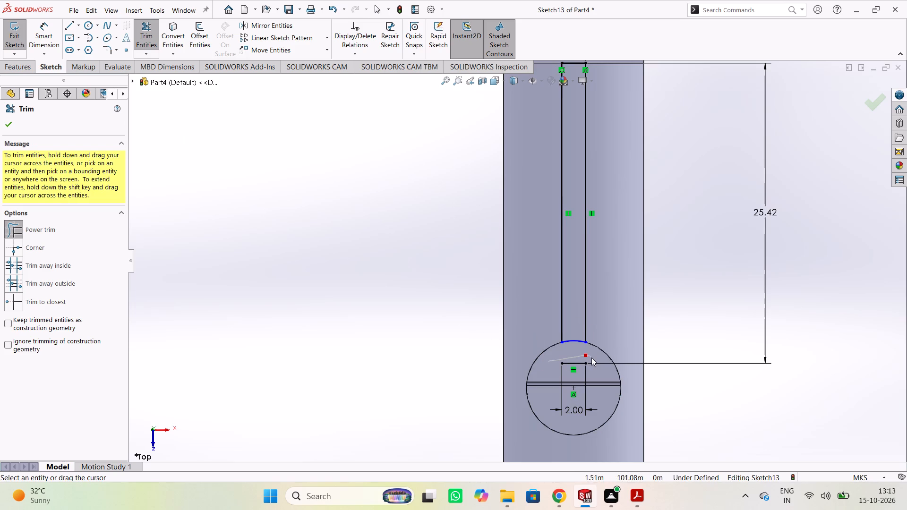
left_click_drag(591, 357, 577, 366)
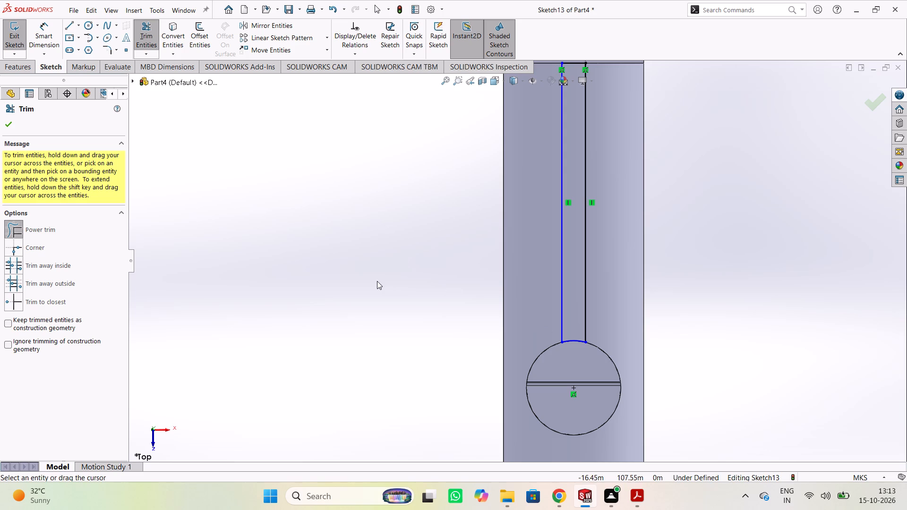
Dimension the width between the slot profile's two long sides, keeping its drawn value.
scroll(344, 224, "up", 1)
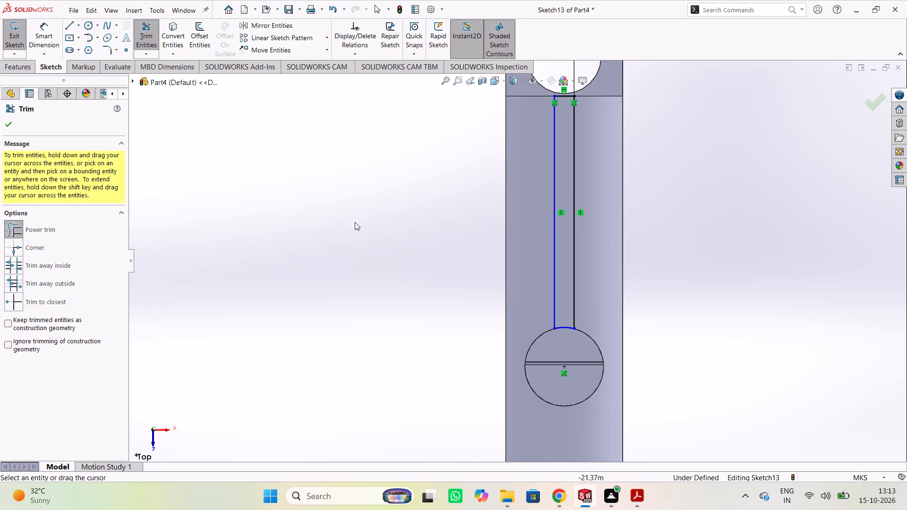
scroll(367, 213, "down", 1)
scroll(368, 213, "up", 5)
scroll(387, 213, "down", 2)
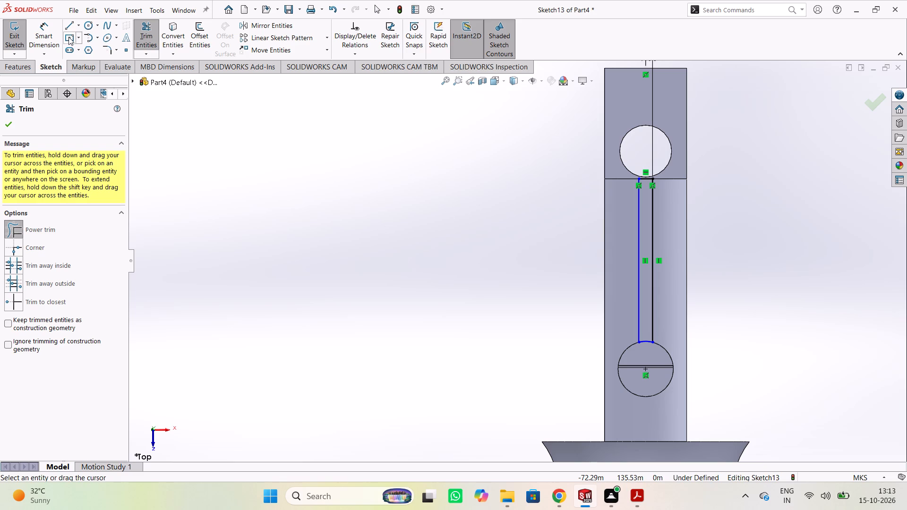
left_click(50, 30)
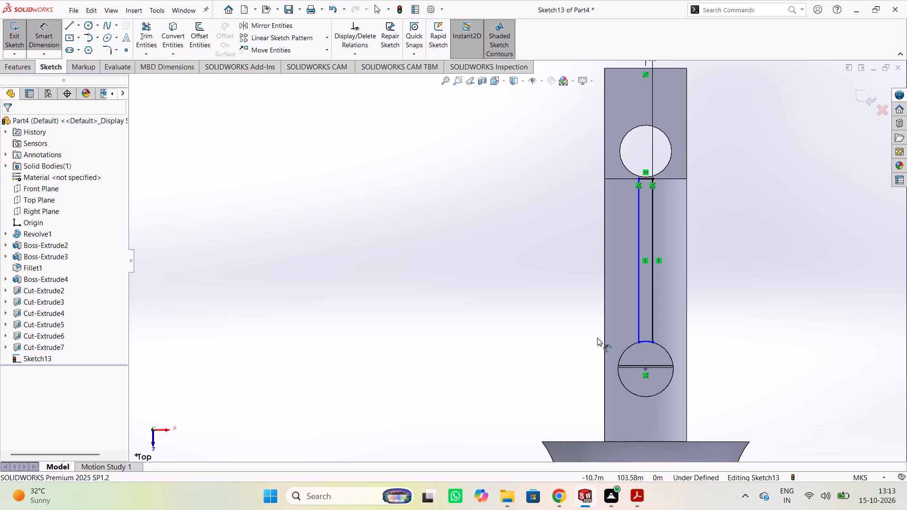
left_click(637, 331)
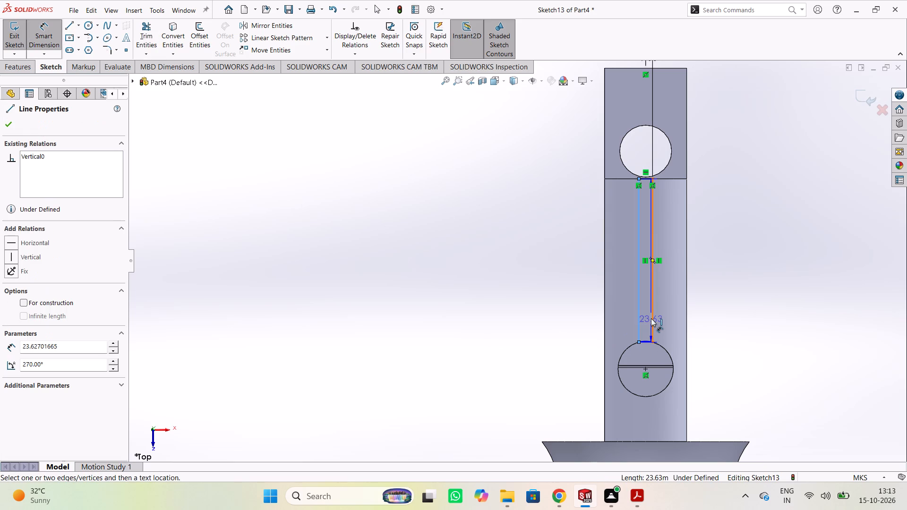
left_click(653, 317)
left_click(544, 314)
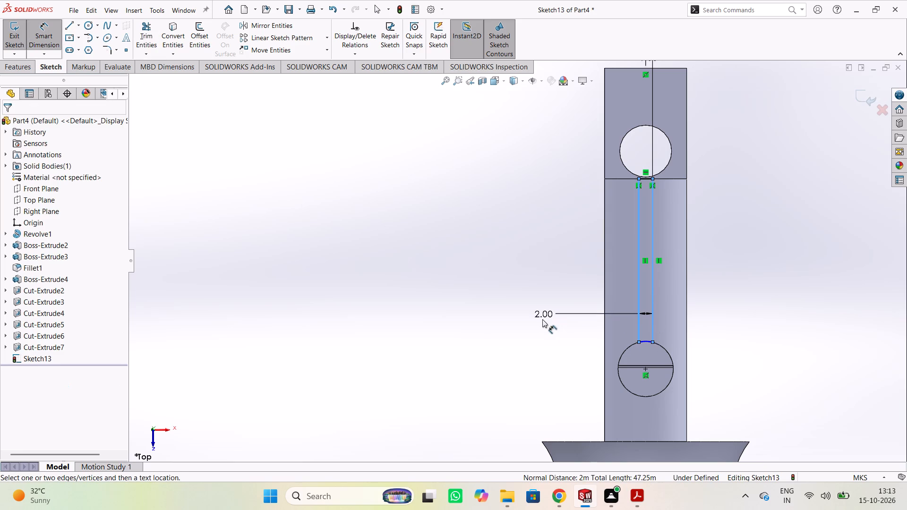
left_click(527, 358)
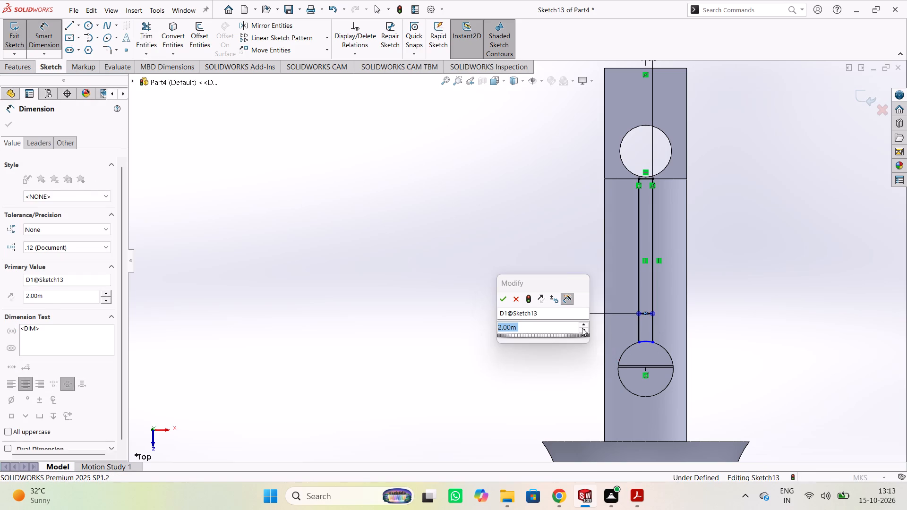
left_click(505, 302)
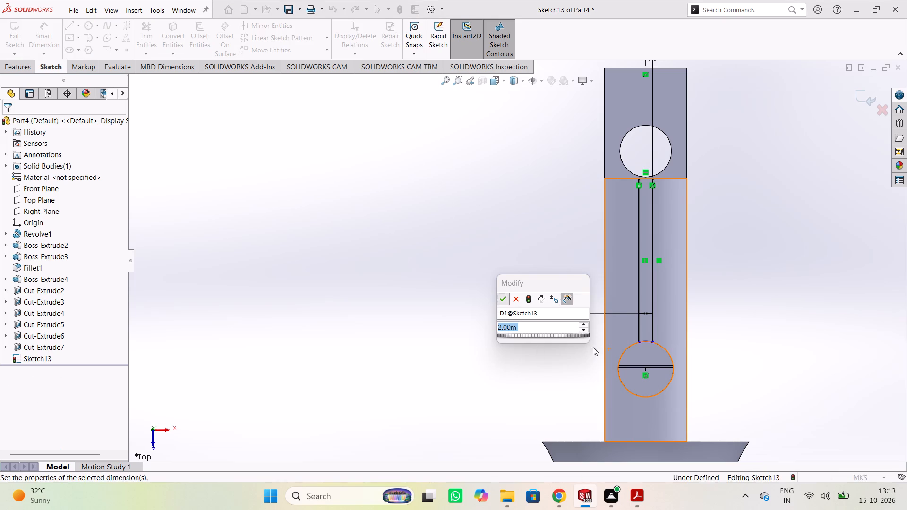
Dimension the radius of the slot profile's end arc at the shank-side hole, keeping its drawn value.
scroll(644, 352, "down", 3)
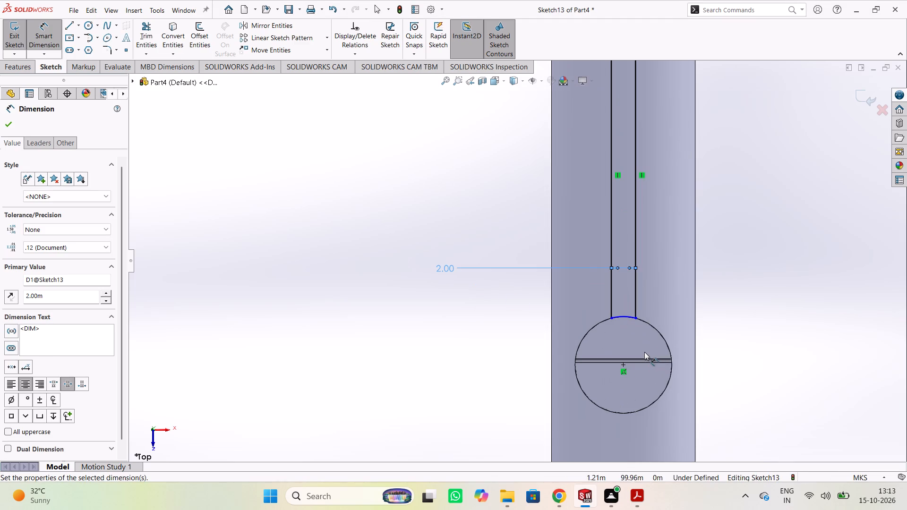
left_click(621, 316)
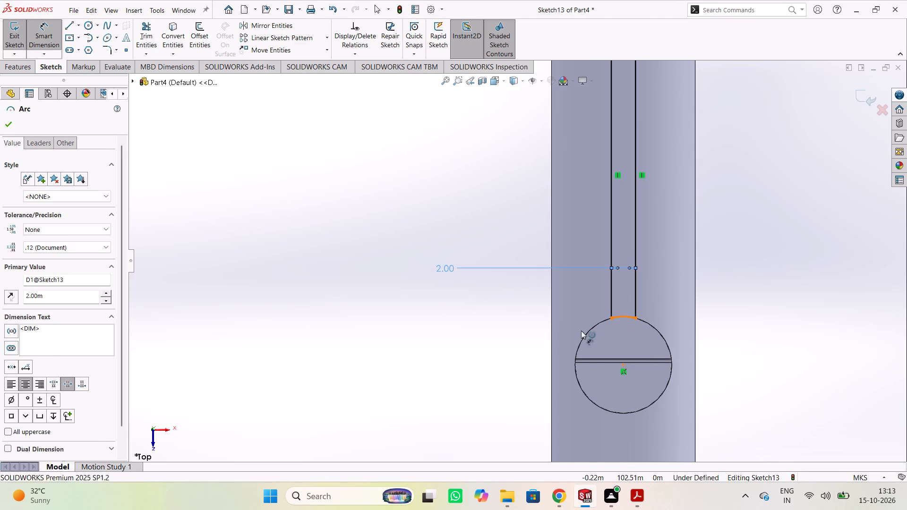
left_click(574, 314)
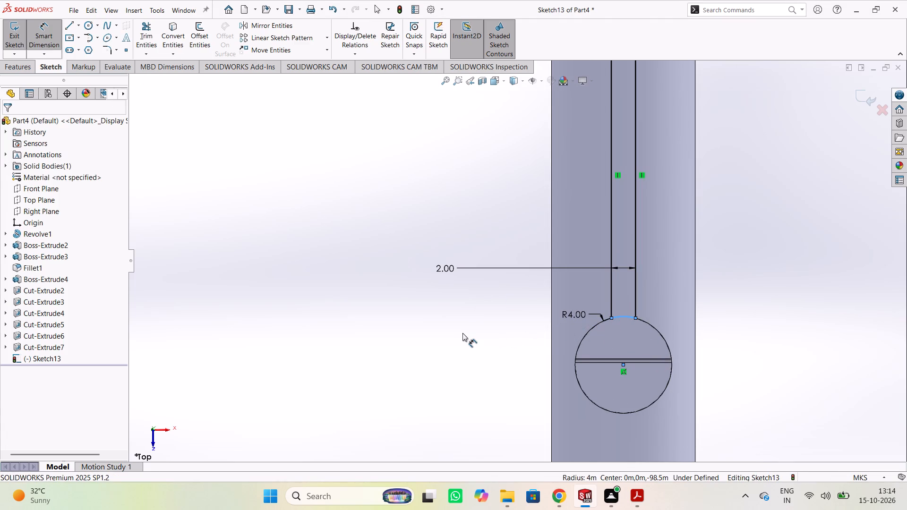
left_click(462, 333)
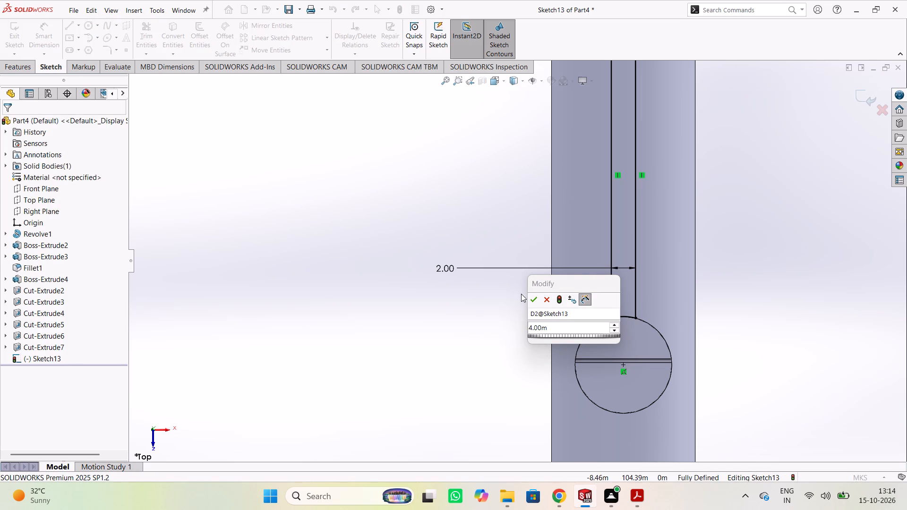
left_click(532, 301)
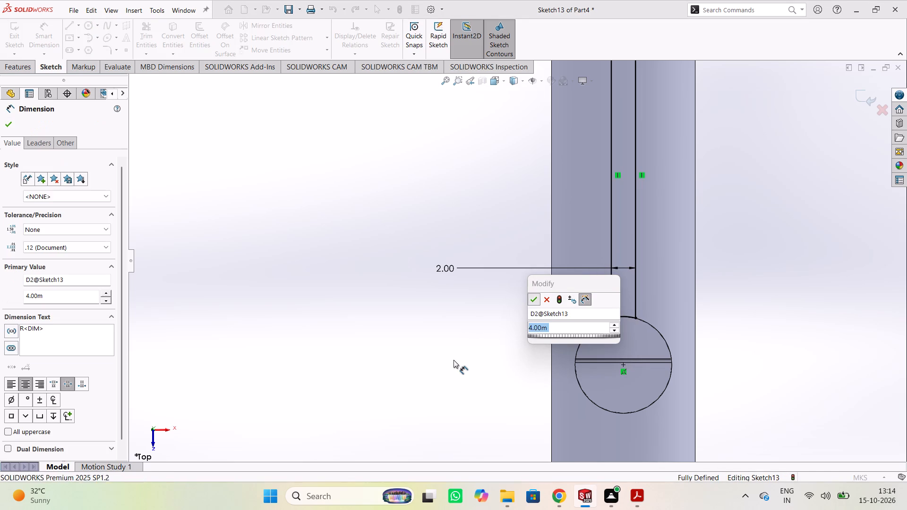
left_click(452, 357)
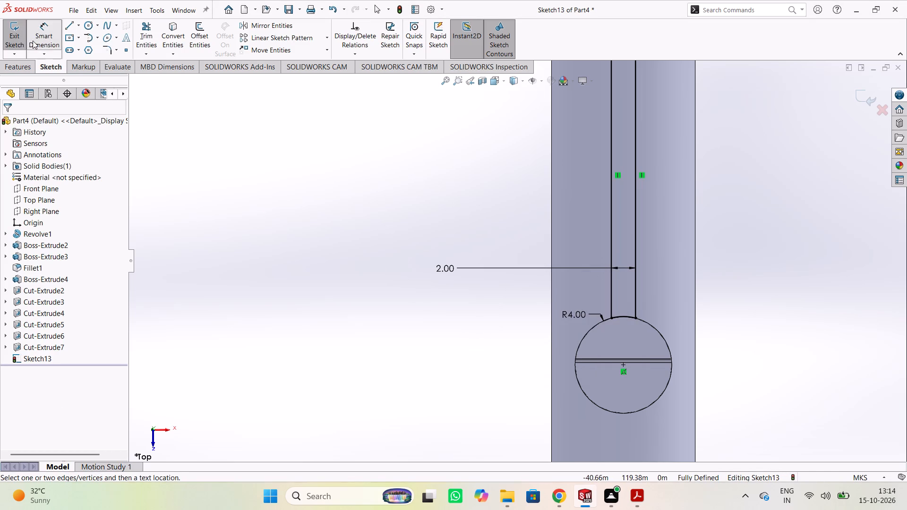
Cut the slot profile Through All with the direction reversed, so it passes through the short jaw from the sketch plane.
left_click(8, 28)
left_click(17, 66)
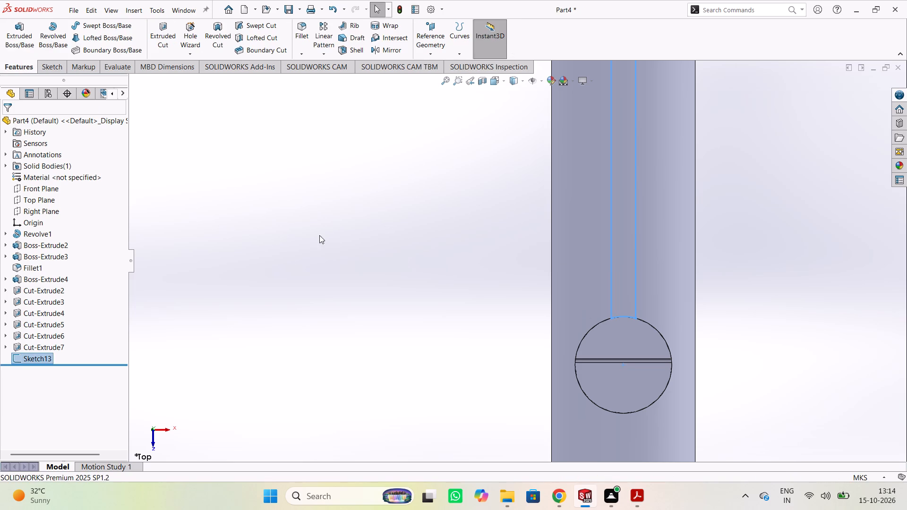
left_click(167, 38)
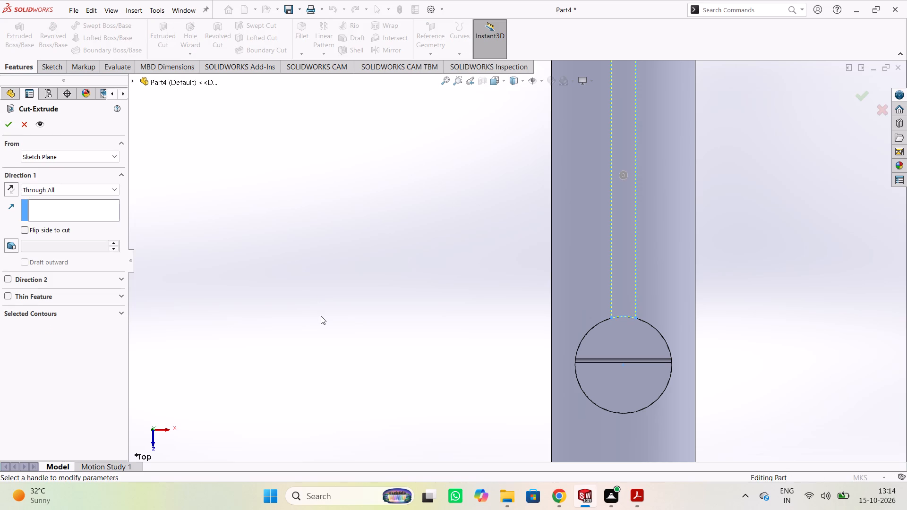
middle_click_drag(324, 321, 302, 232)
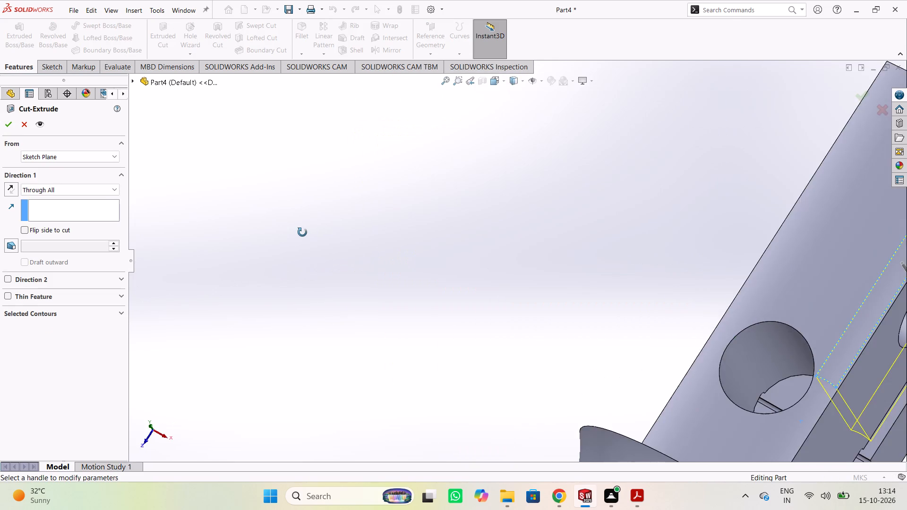
middle_click_drag(302, 232, 356, 206)
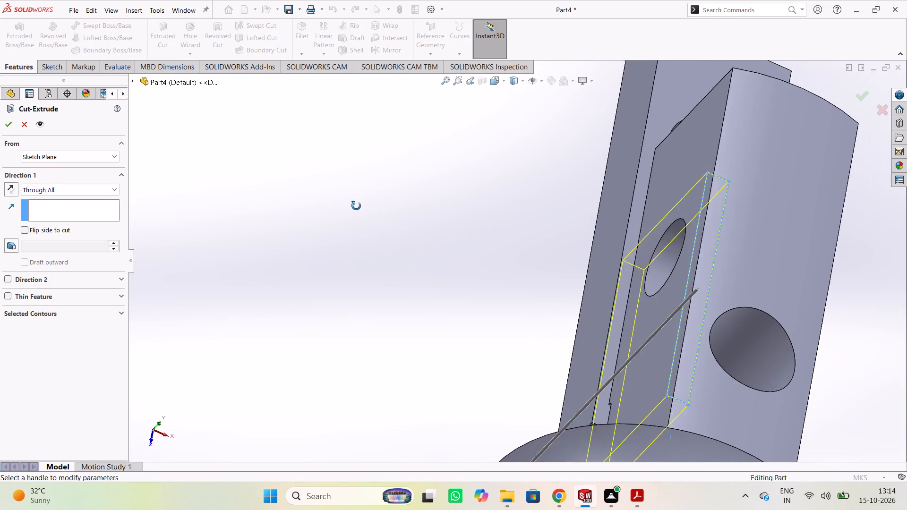
middle_click_drag(356, 206, 359, 217)
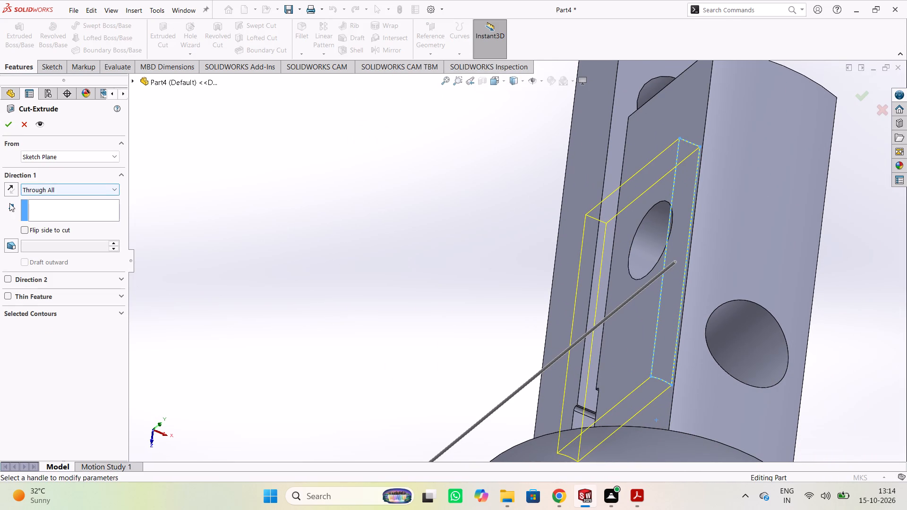
left_click(22, 227)
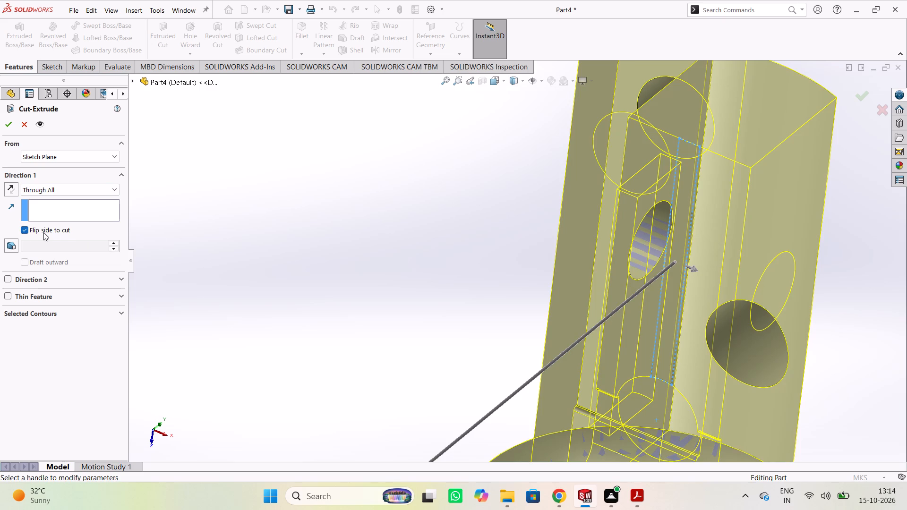
left_click(23, 230)
left_click(11, 189)
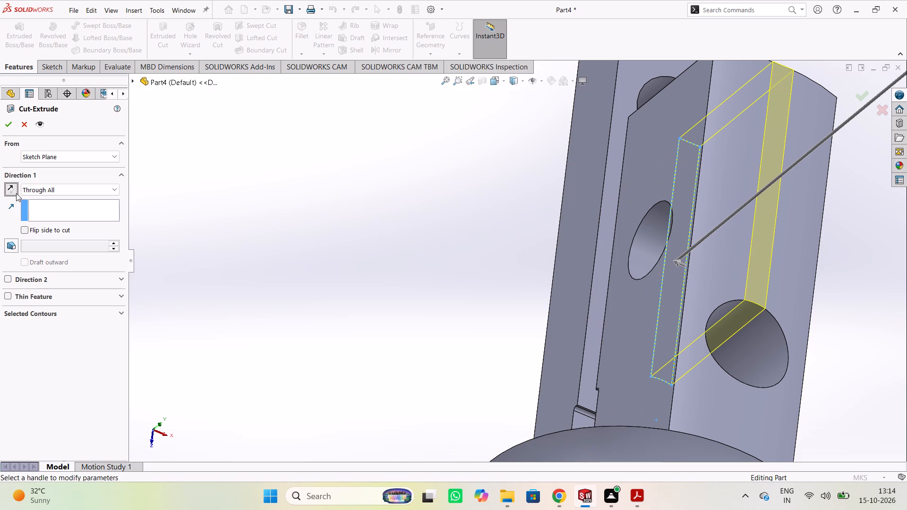
left_click(7, 121)
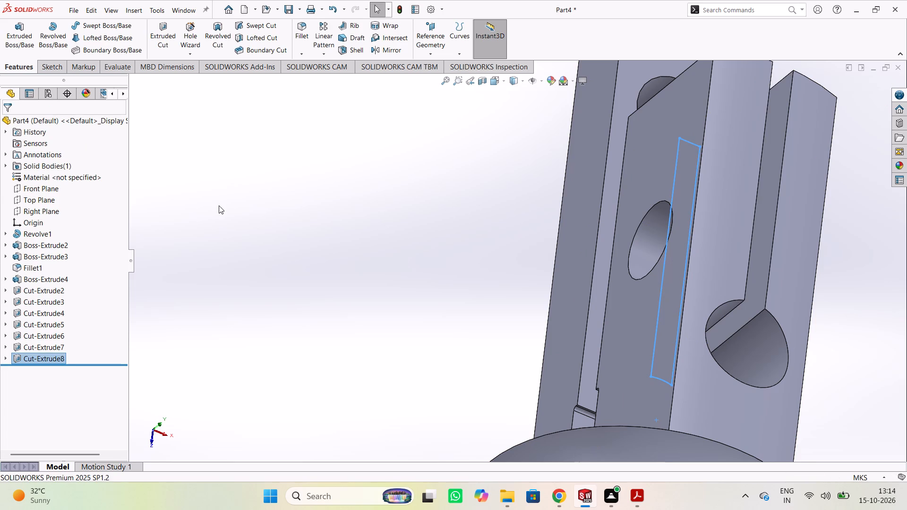
left_click(268, 210)
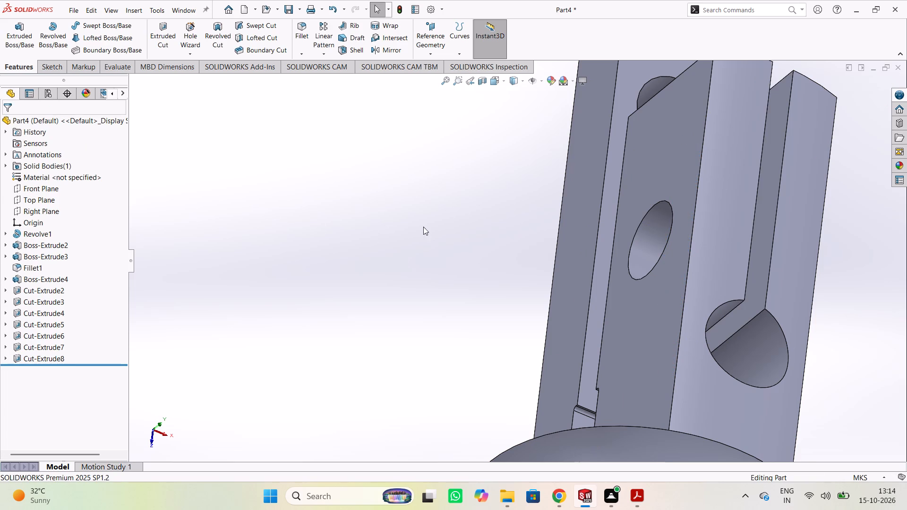
Examine the new slot and both jaws from several angles.
middle_click_drag(398, 236, 384, 234)
scroll(394, 222, "down", 3)
scroll(412, 238, "up", 9)
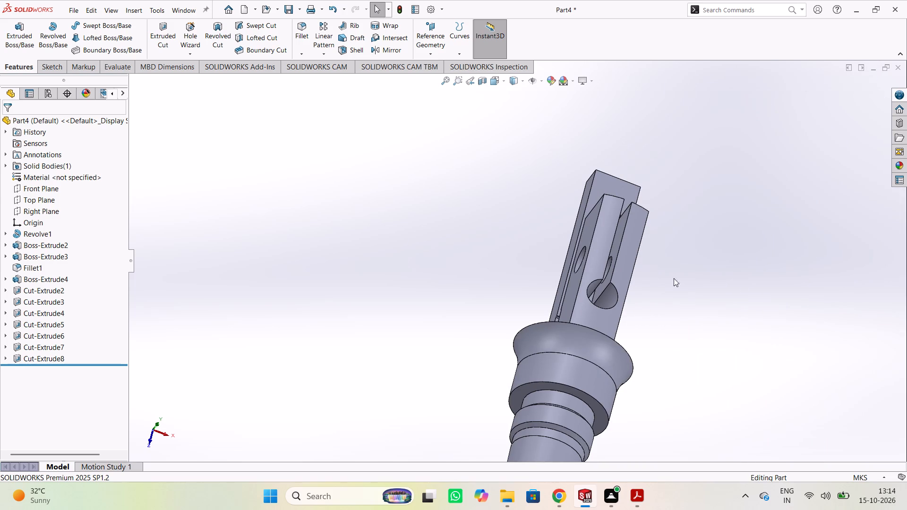
middle_click_drag(703, 314, 833, 216)
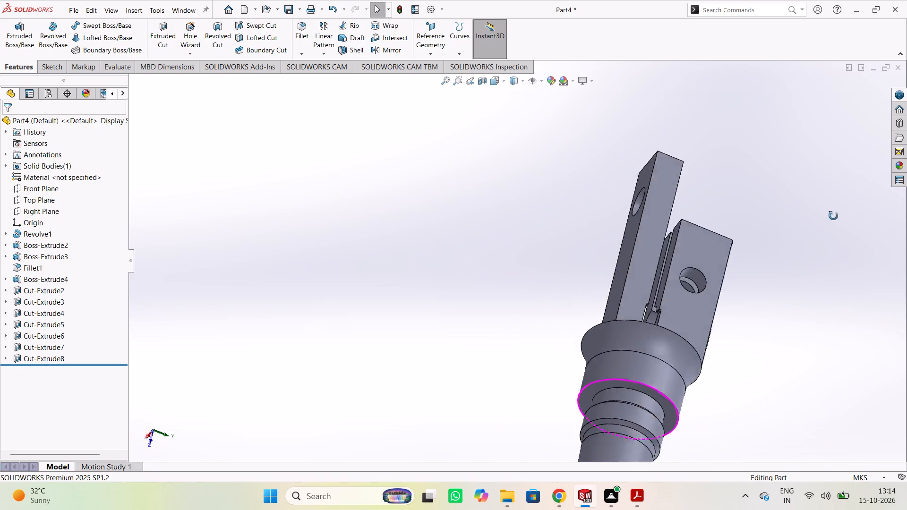
middle_click_drag(833, 216, 836, 215)
middle_click_drag(416, 325, 591, 223)
middle_click_drag(389, 297, 718, 405)
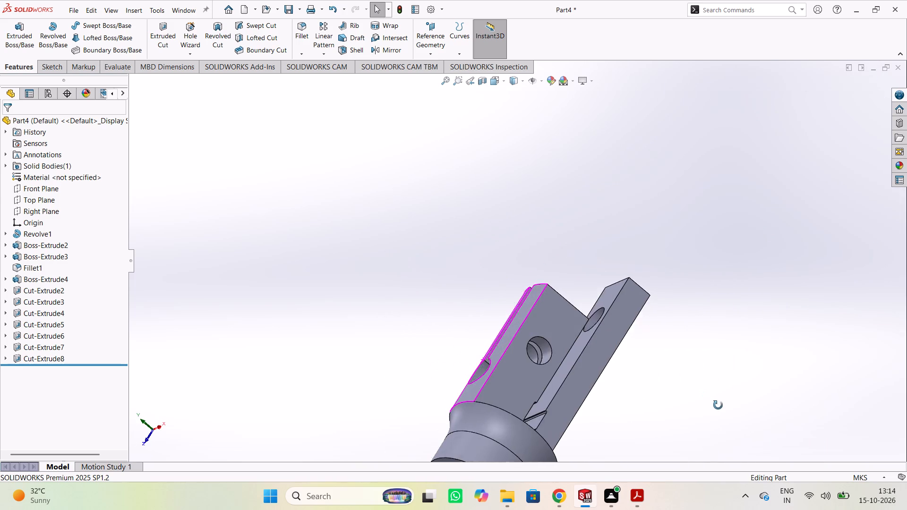
middle_click_drag(718, 405, 722, 396)
scroll(699, 364, "down", 2)
scroll(313, 363, "up", 2)
scroll(265, 352, "up", 1)
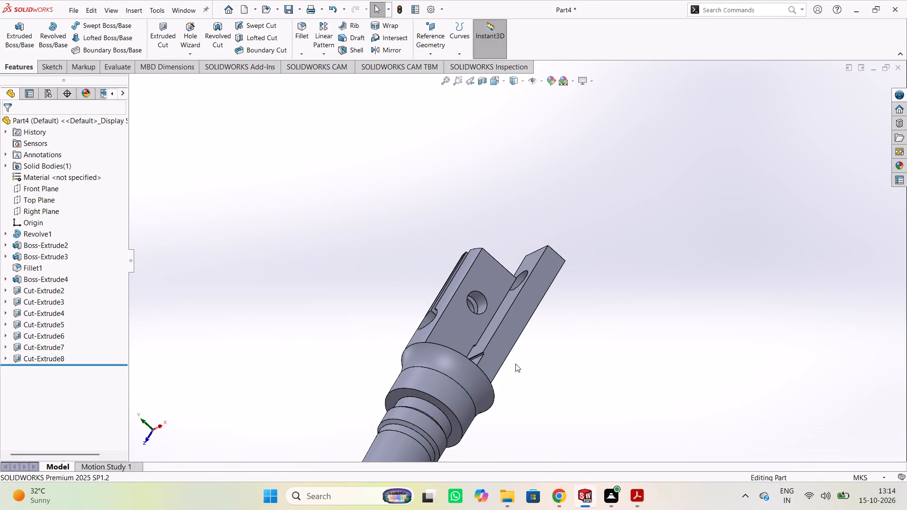
middle_click_drag(609, 216, 621, 219)
middle_click_drag(621, 219, 687, 200)
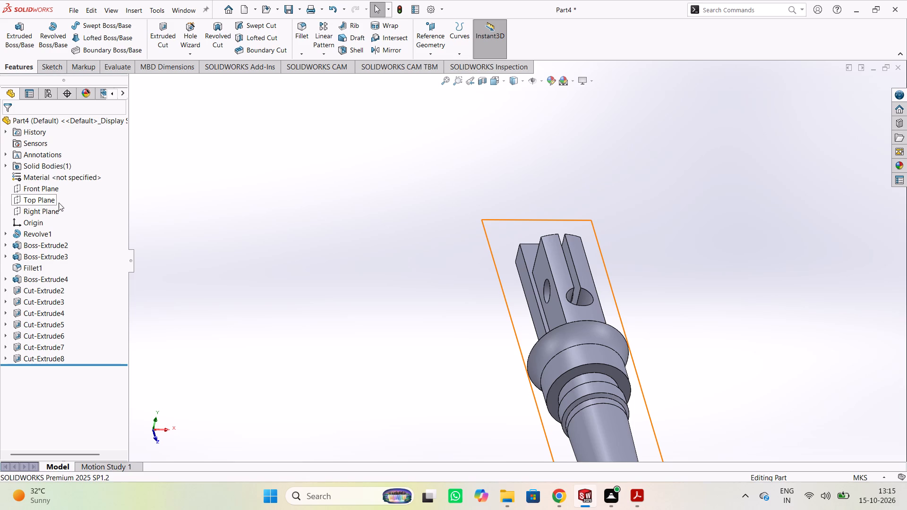
left_click_drag(321, 186, 327, 185)
scroll(312, 180, "up", 1)
middle_click_drag(312, 180, 330, 196)
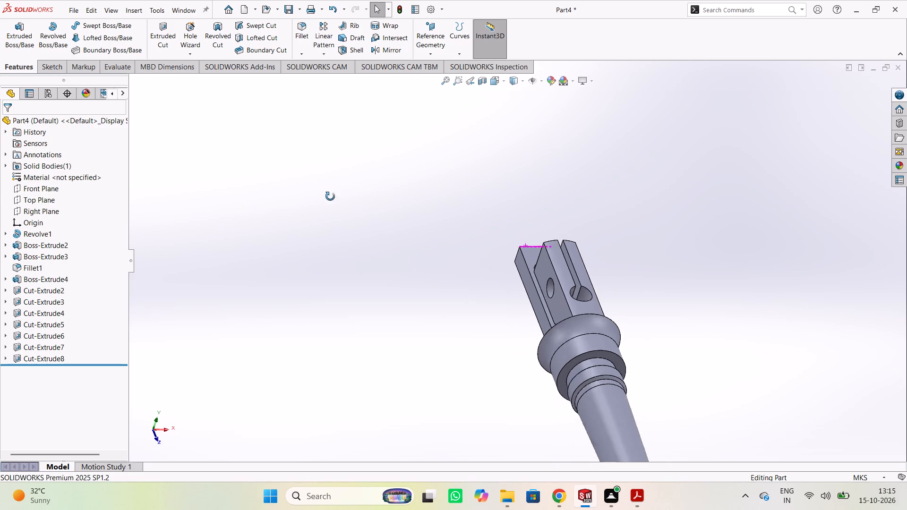
middle_click_drag(330, 196, 428, 319)
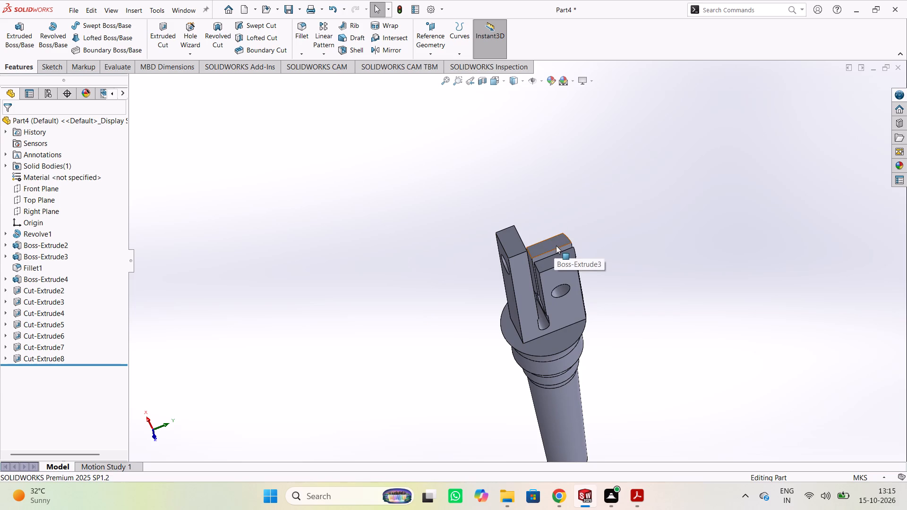
Inspect the features and dimensions behind the long jaw's end and inner faces and the short jaw's curved outer face.
left_click(514, 246)
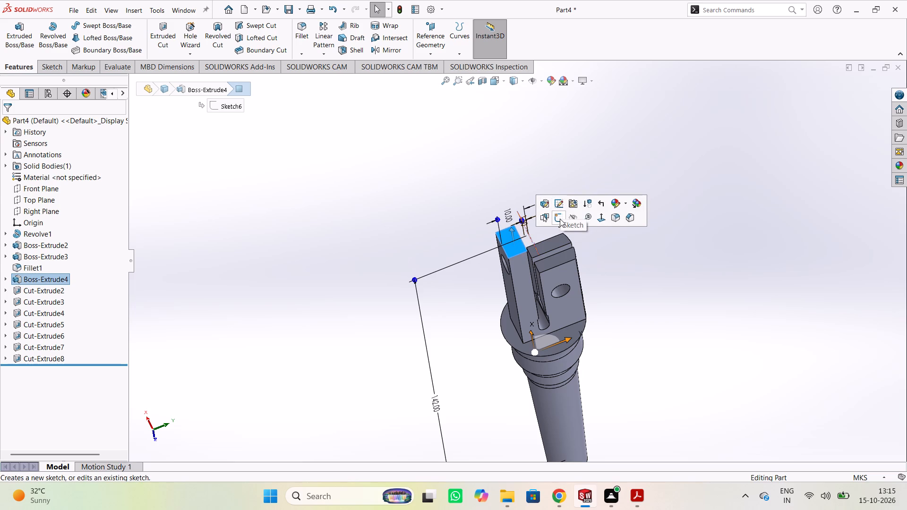
left_click(409, 213)
middle_click_drag(501, 165, 491, 165)
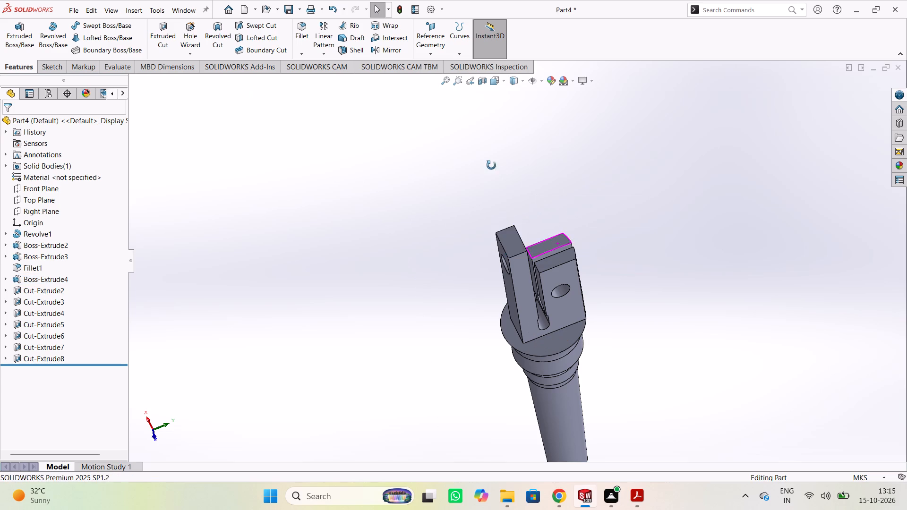
middle_click_drag(491, 165, 433, 164)
left_click(506, 239)
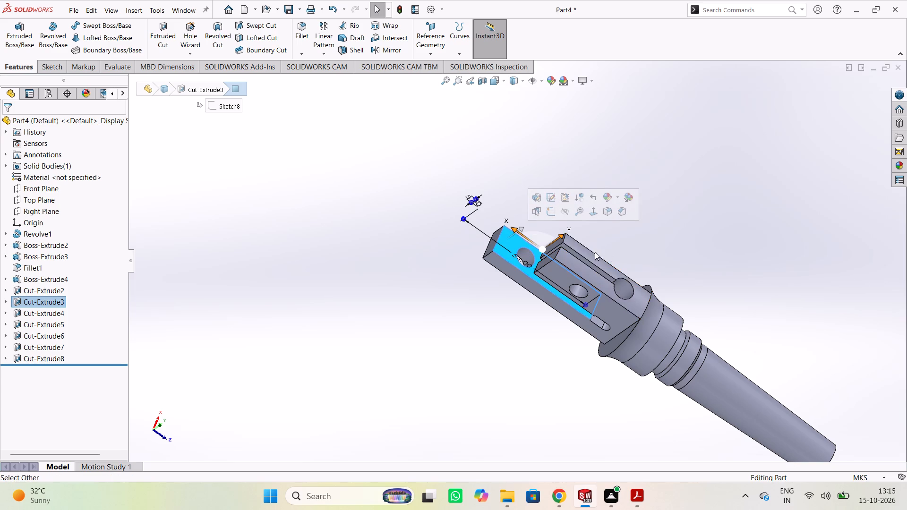
left_click(582, 247)
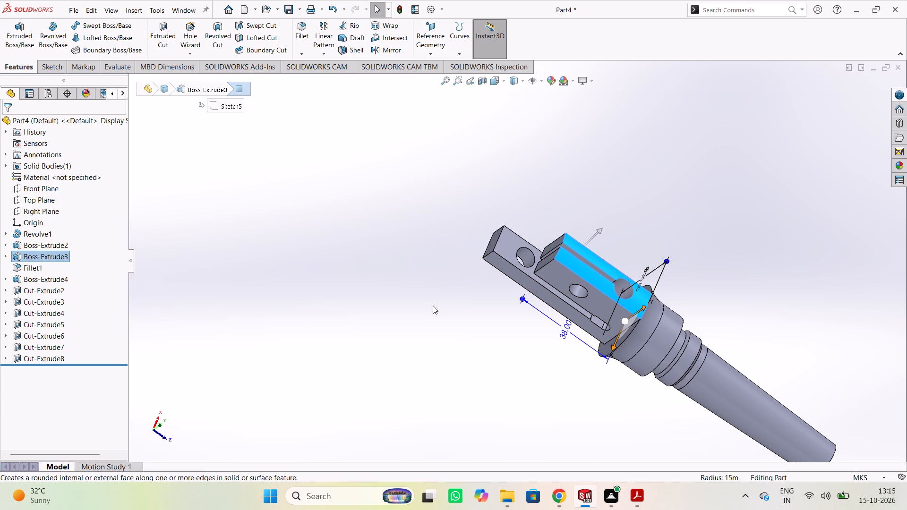
left_click(344, 306)
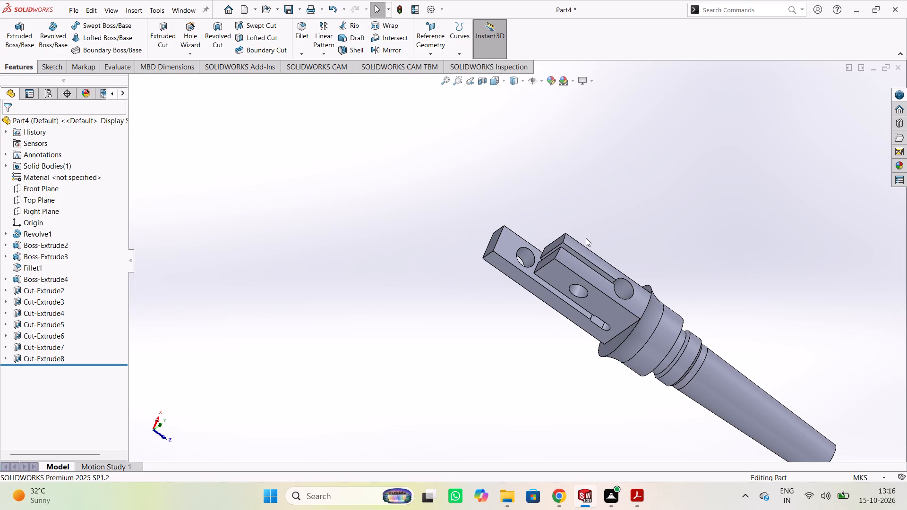
middle_click_drag(744, 205, 740, 195)
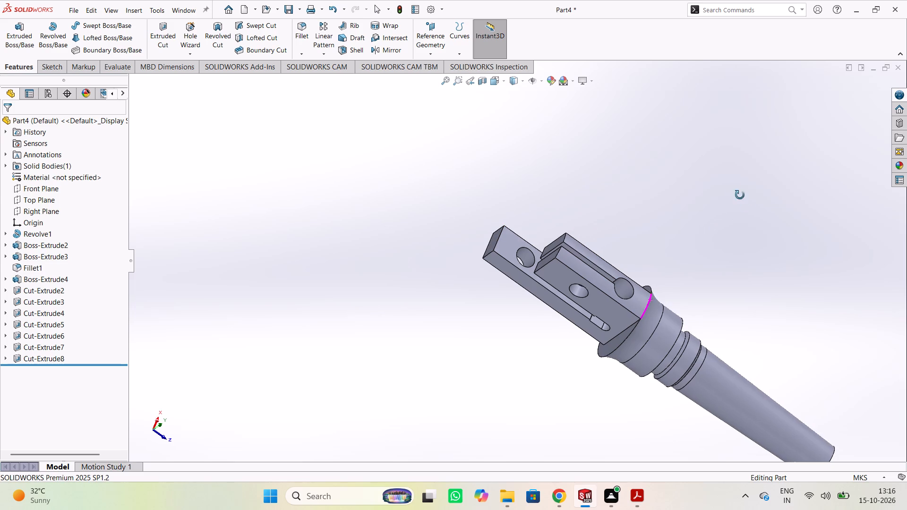
middle_click_drag(740, 195, 716, 188)
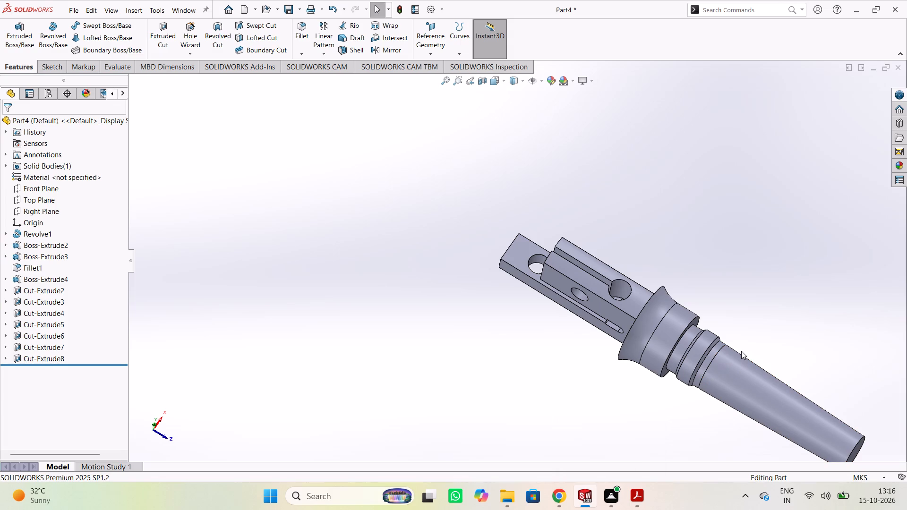
Review the whole part from all around, including the standard front, back, left and right views.
middle_click_drag(770, 298, 514, 310)
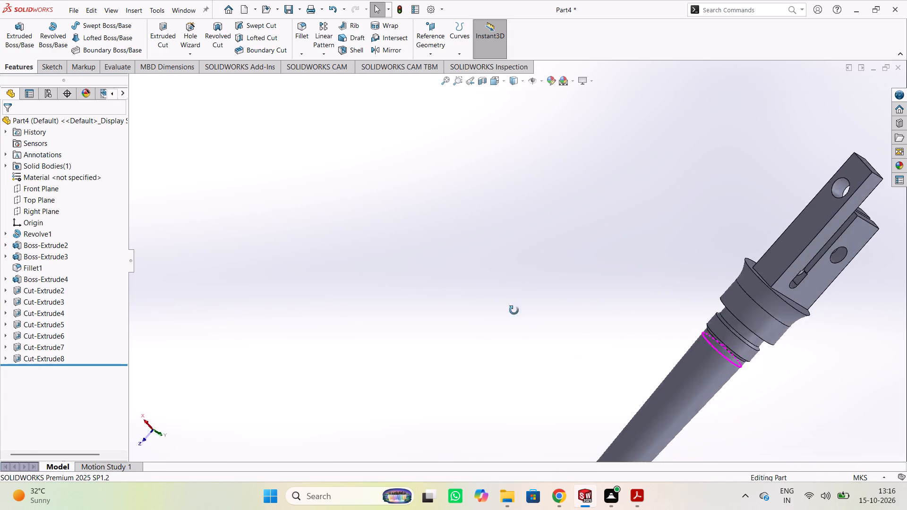
middle_click_drag(514, 310, 733, 230)
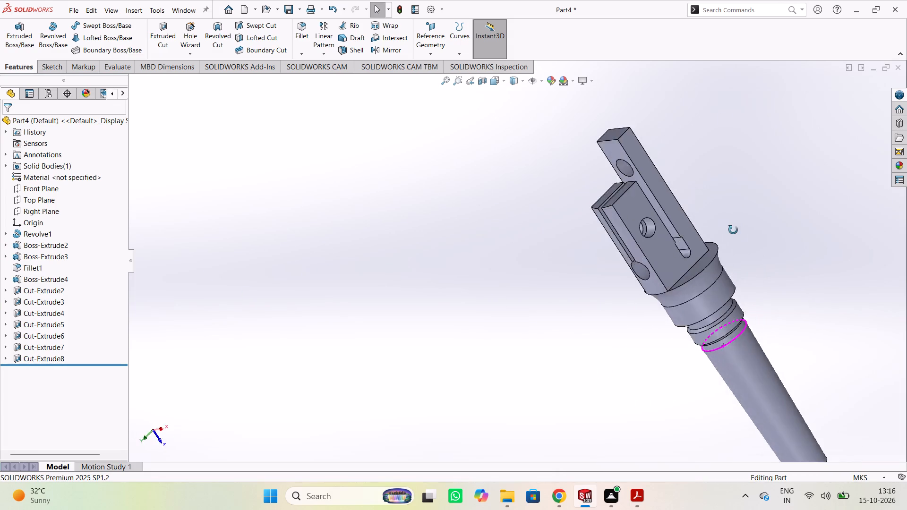
middle_click_drag(733, 230, 461, 284)
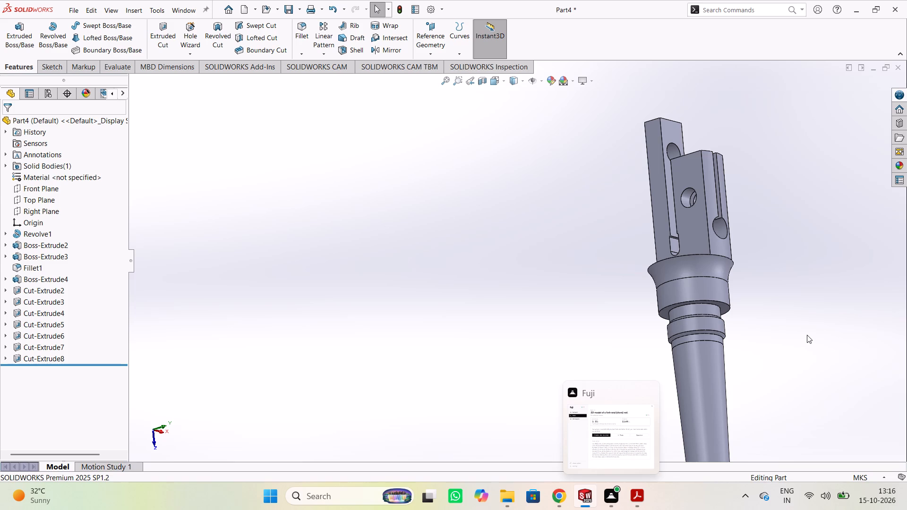
scroll(578, 214, "up", 2)
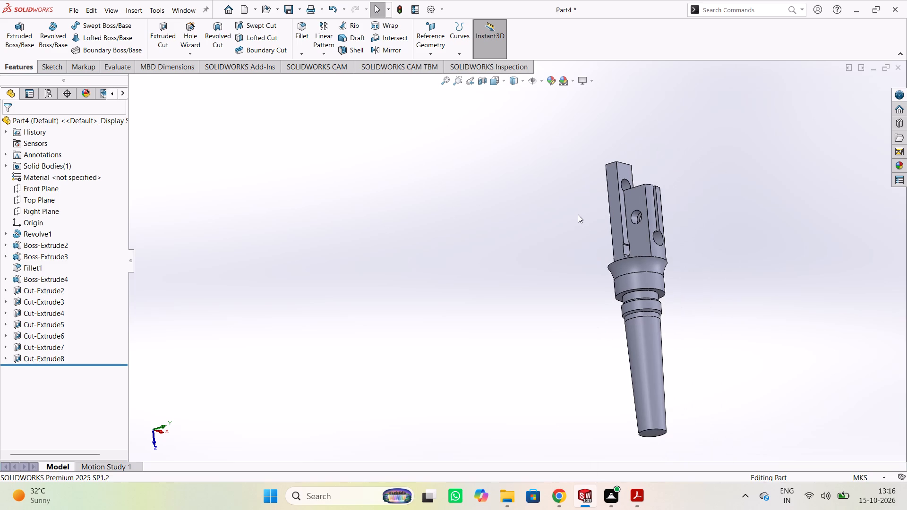
scroll(573, 213, "up", 1)
scroll(571, 225, "down", 1)
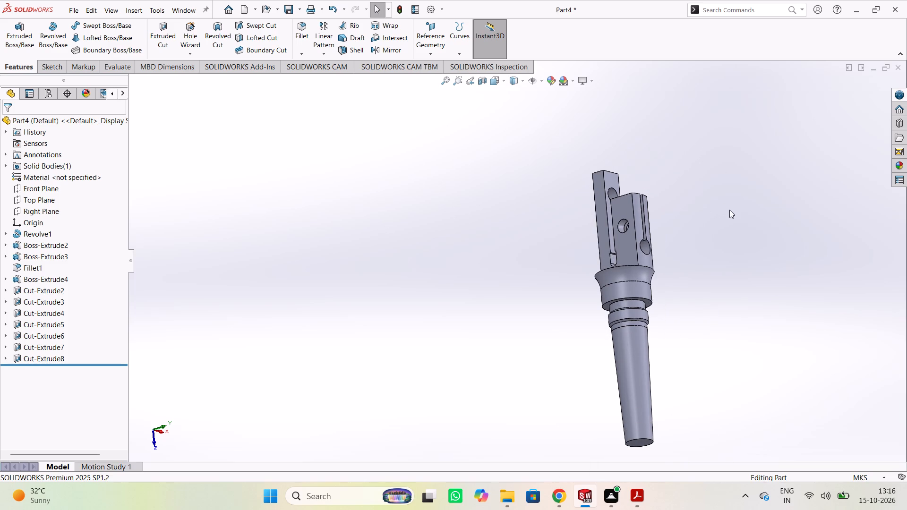
key("ctrl+1")
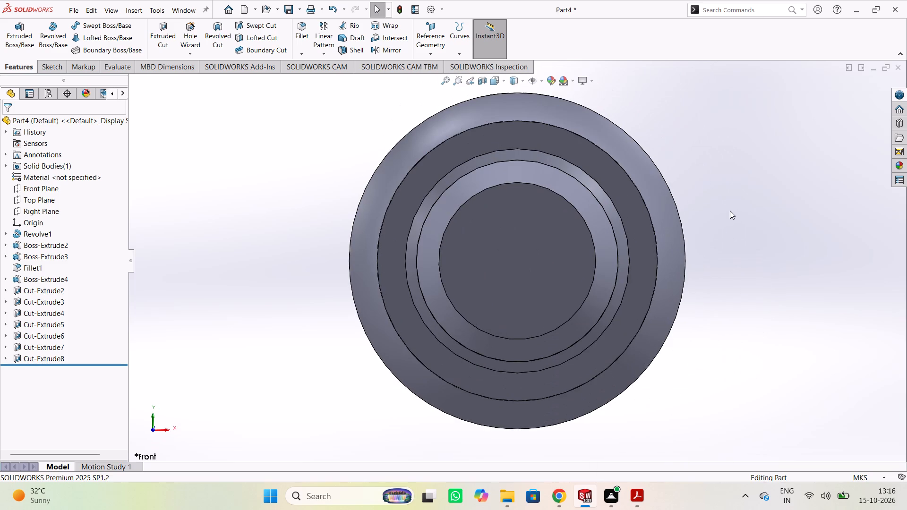
key("ctrl+2")
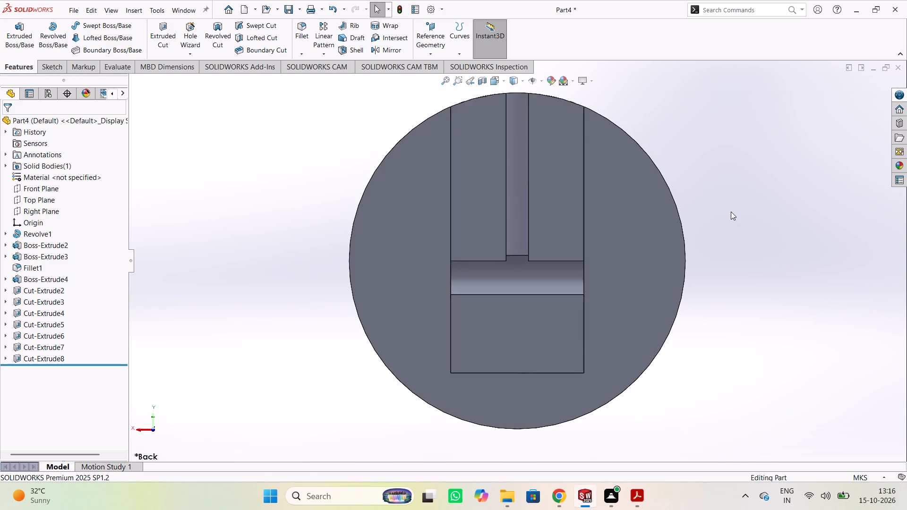
key("ctrl+3")
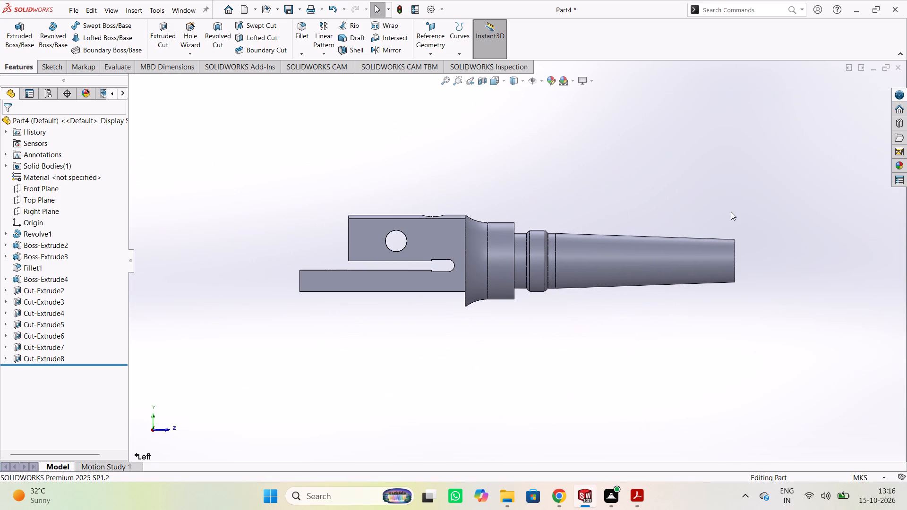
key("ctrl+4")
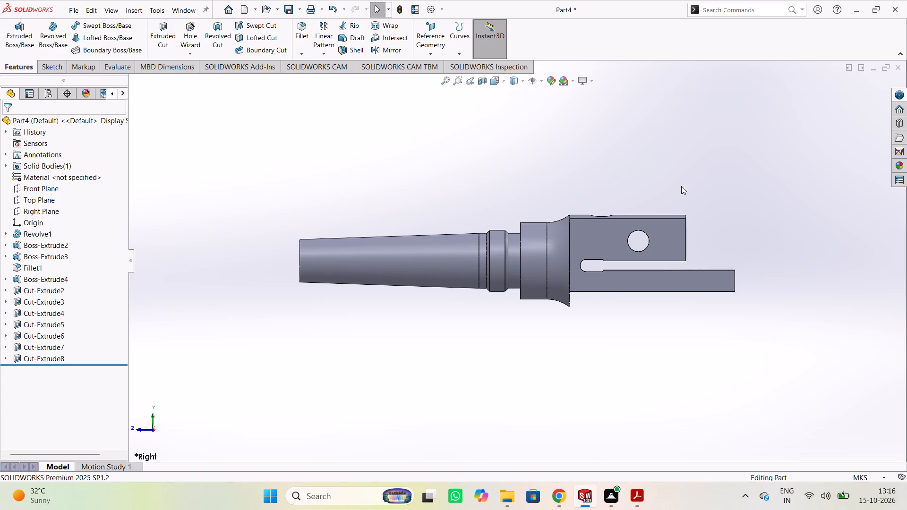
middle_click_drag(683, 161, 699, 352)
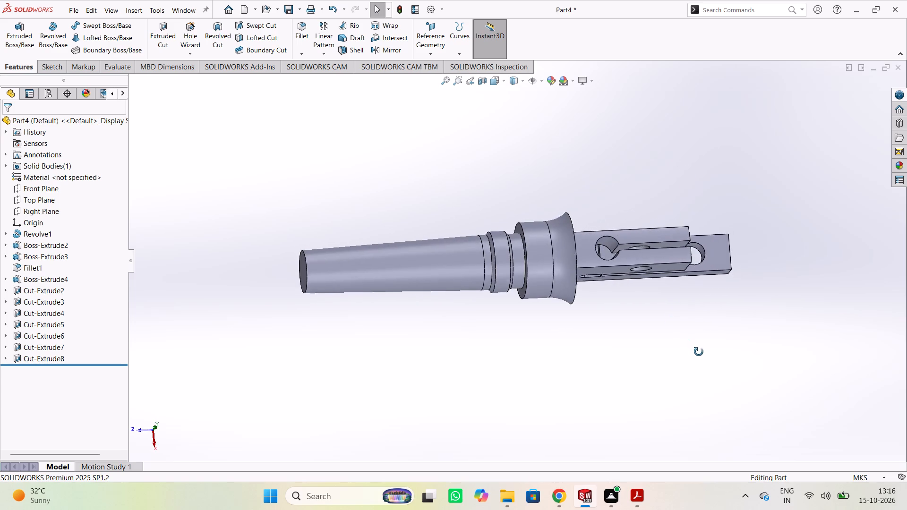
Examine the jaws from several angles and inspect the feature behind the short jaw's curved outer face.
middle_click_drag(699, 352, 705, 381)
middle_click(709, 389)
middle_click_drag(664, 346, 649, 372)
middle_click_drag(649, 372, 648, 367)
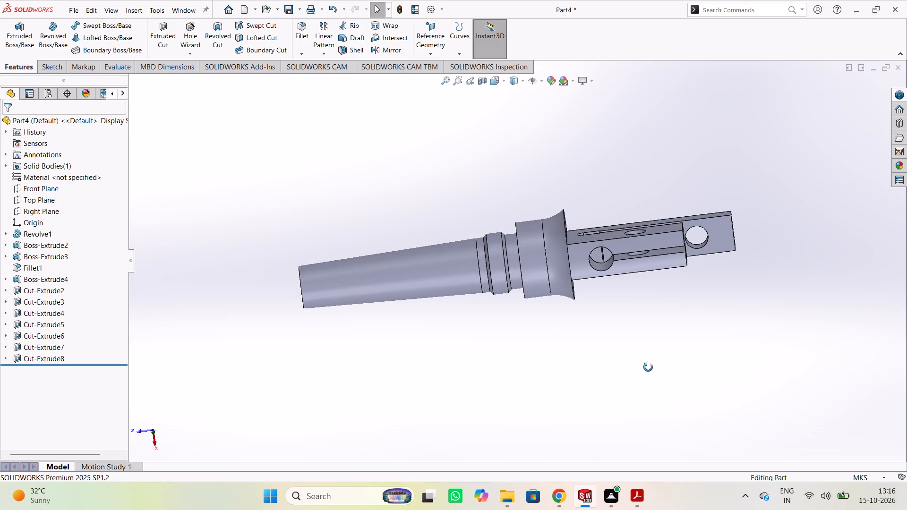
middle_click_drag(648, 367, 649, 361)
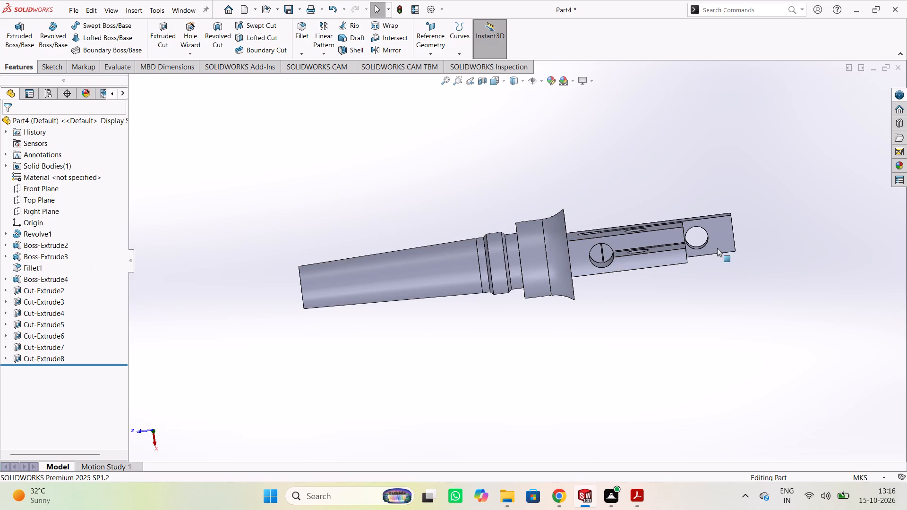
left_click(667, 238)
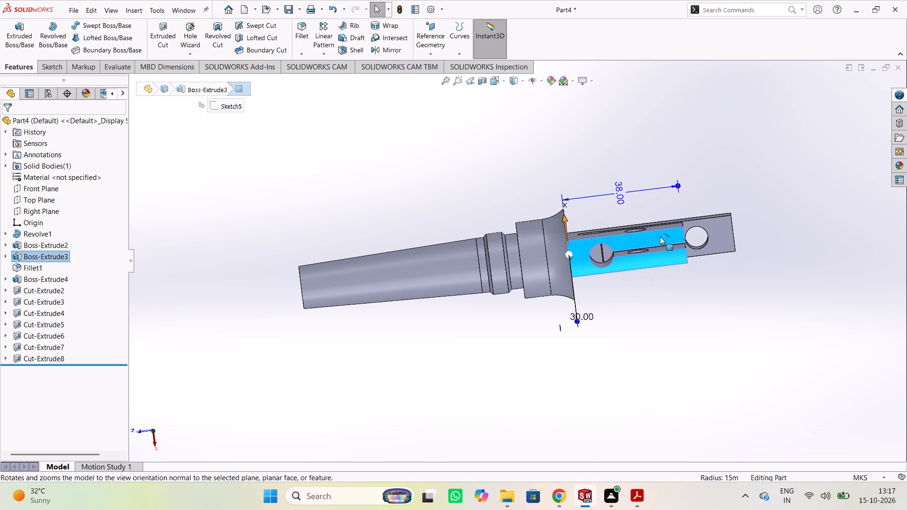
middle_click_drag(623, 320, 650, 190)
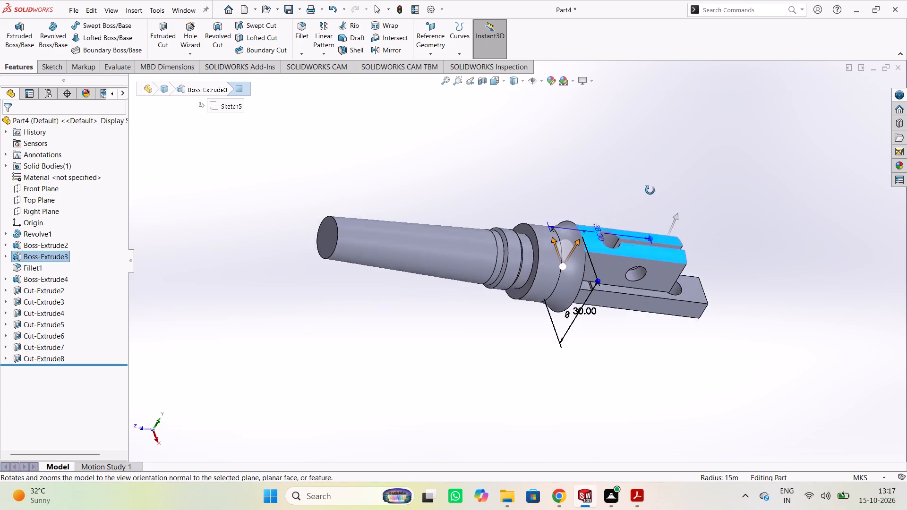
middle_click_drag(650, 190, 644, 167)
left_click(642, 118)
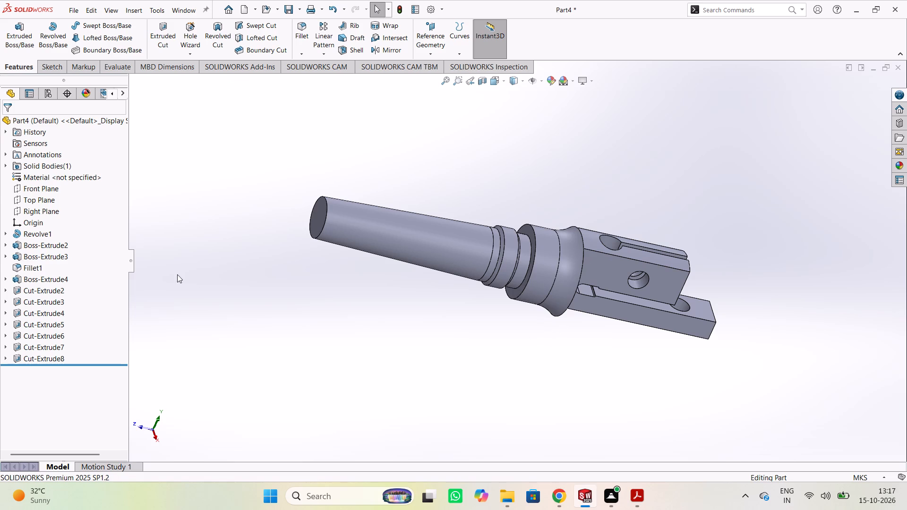
Review the part square-on, first looking along the shank axis at the origin, then normal to the Top Plane.
left_click(33, 224)
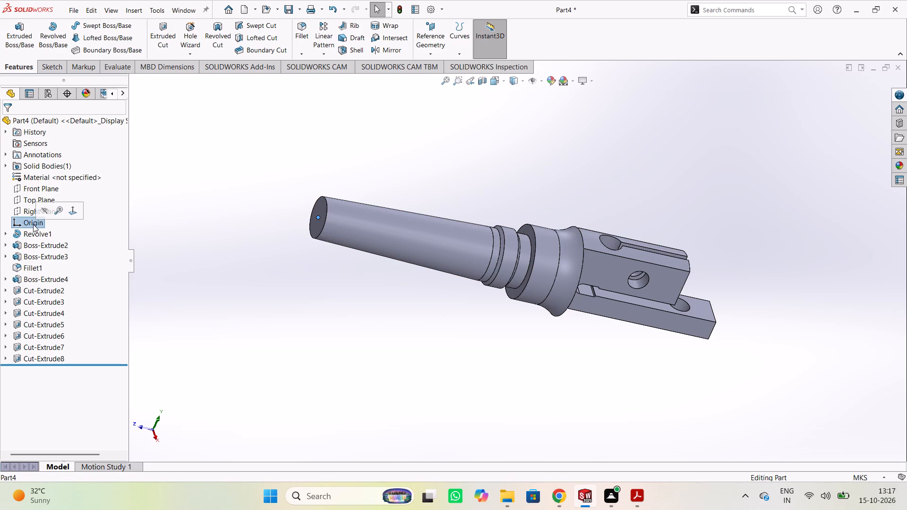
left_click(74, 212)
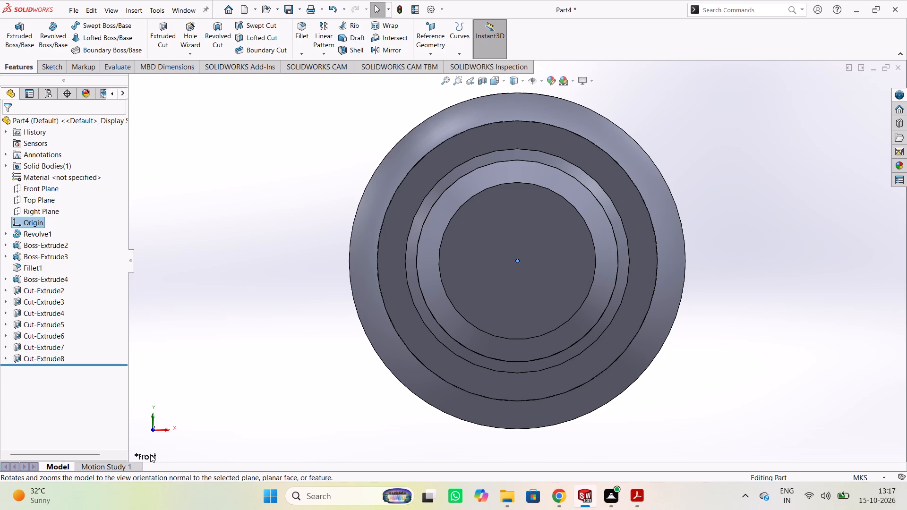
left_click(39, 222)
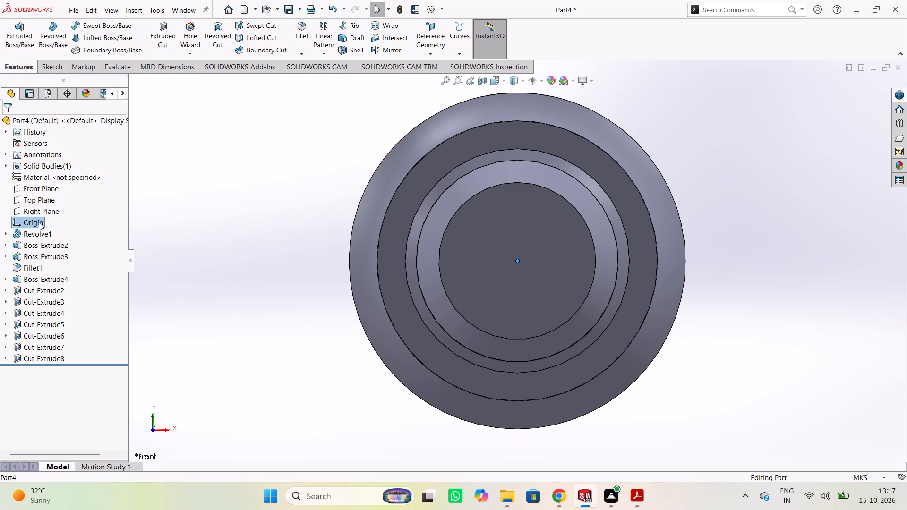
left_click(101, 214)
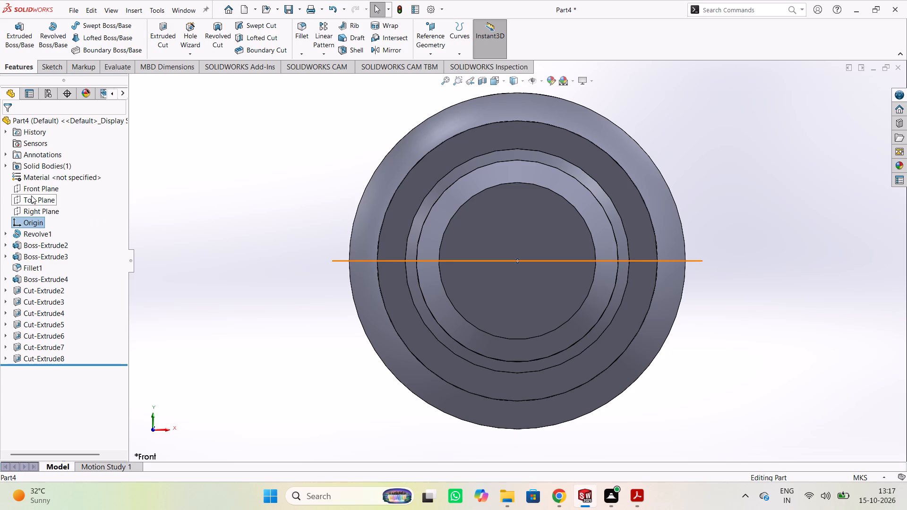
left_click(31, 195)
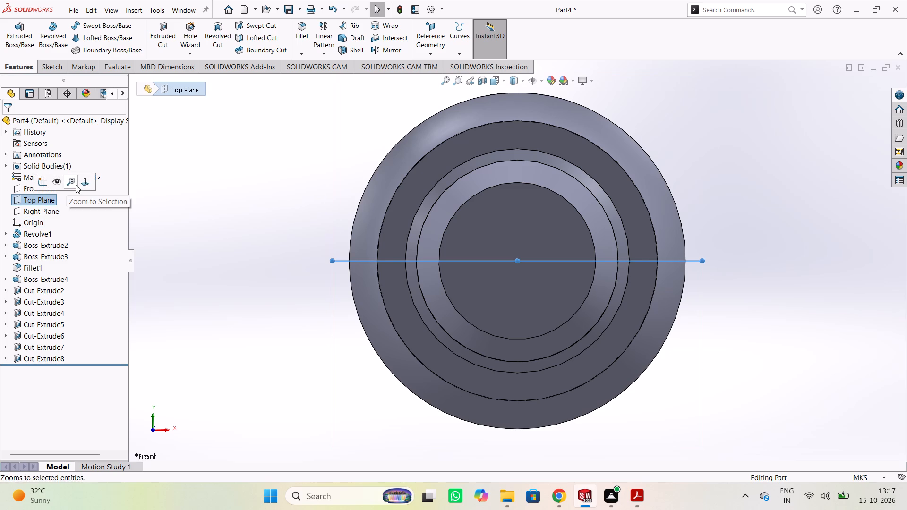
left_click(81, 183)
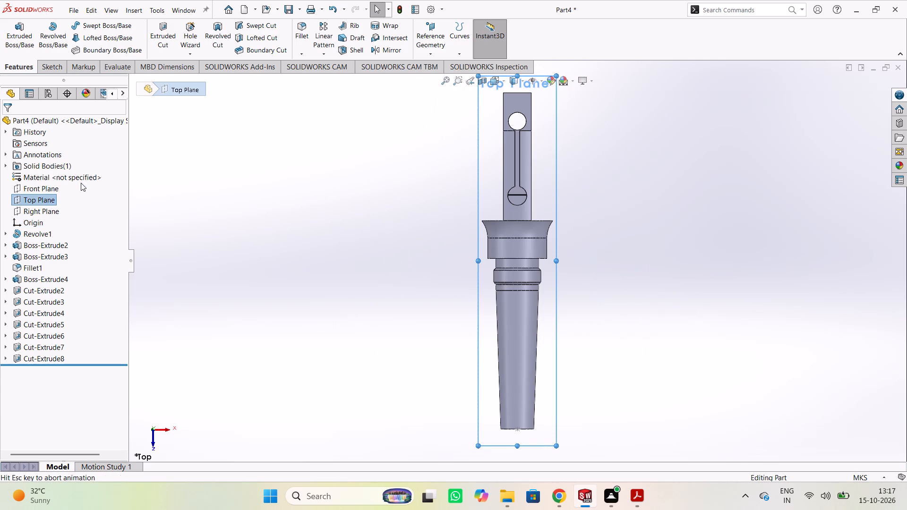
left_click(271, 189)
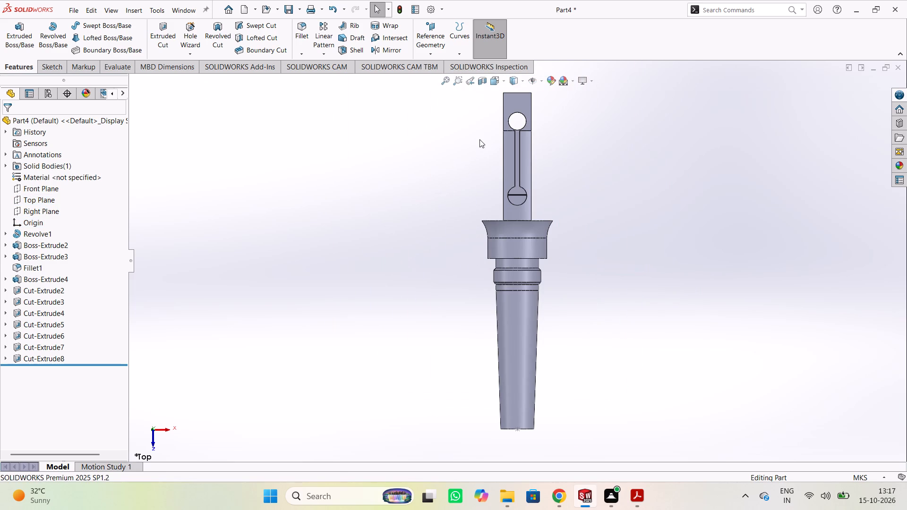
scroll(477, 138, "down", 1)
scroll(475, 134, "up", 1)
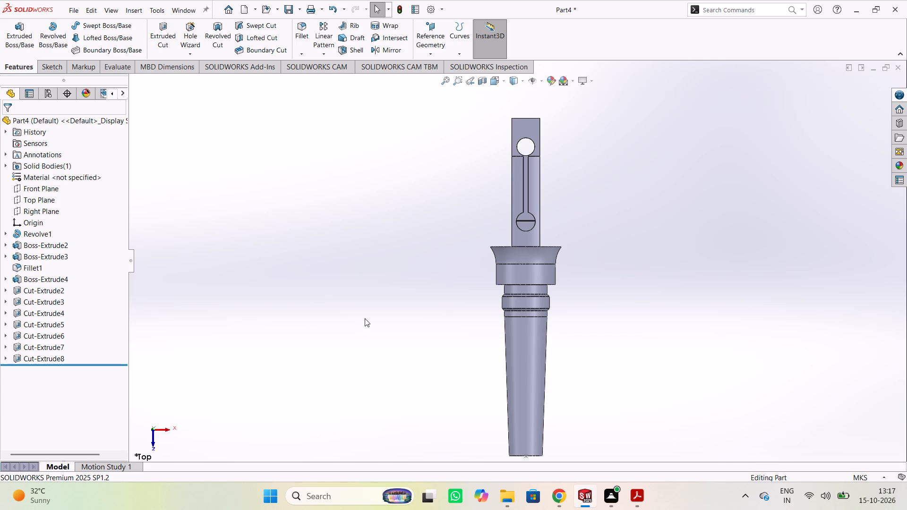
left_click(302, 310)
Chamfer the circular edge at the tapered shank's small end with a 1 m distance at 45 degrees.
middle_click_drag(302, 299, 301, 166)
middle_click_drag(188, 104, 175, 104)
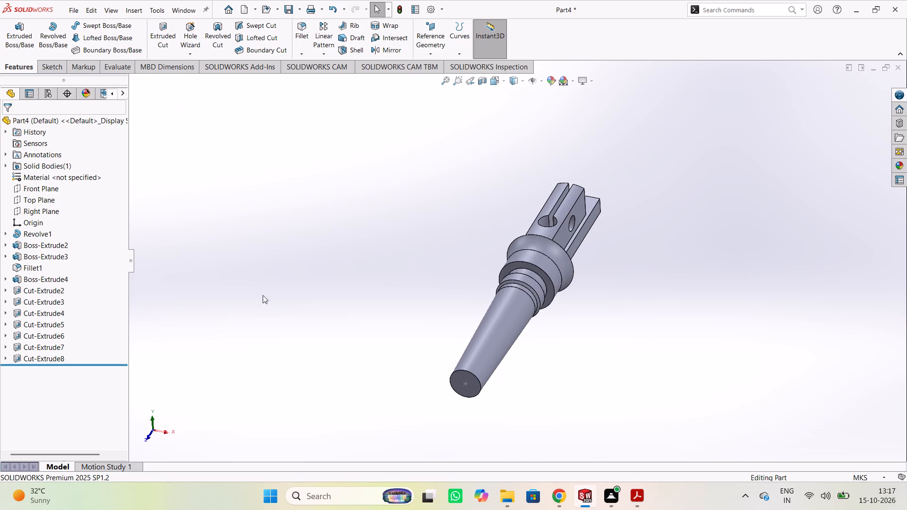
middle_click_drag(305, 367, 269, 299)
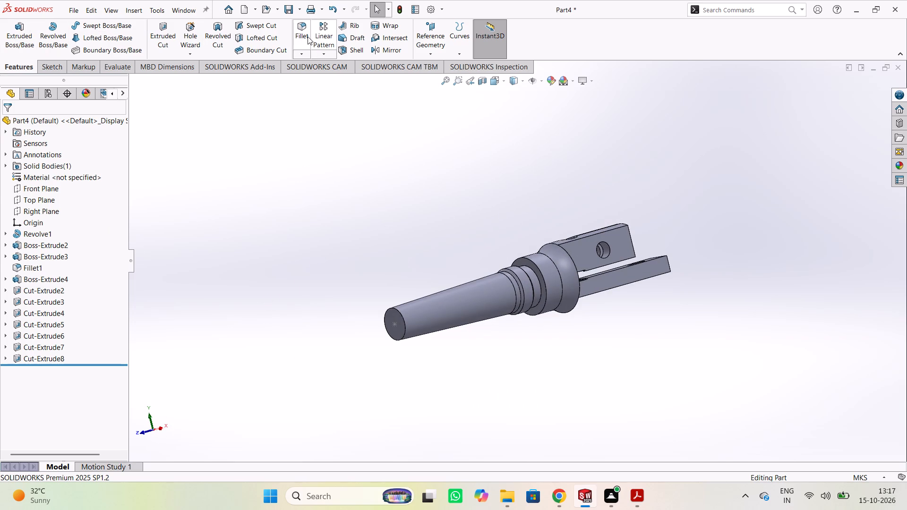
left_click(305, 51)
left_click(314, 74)
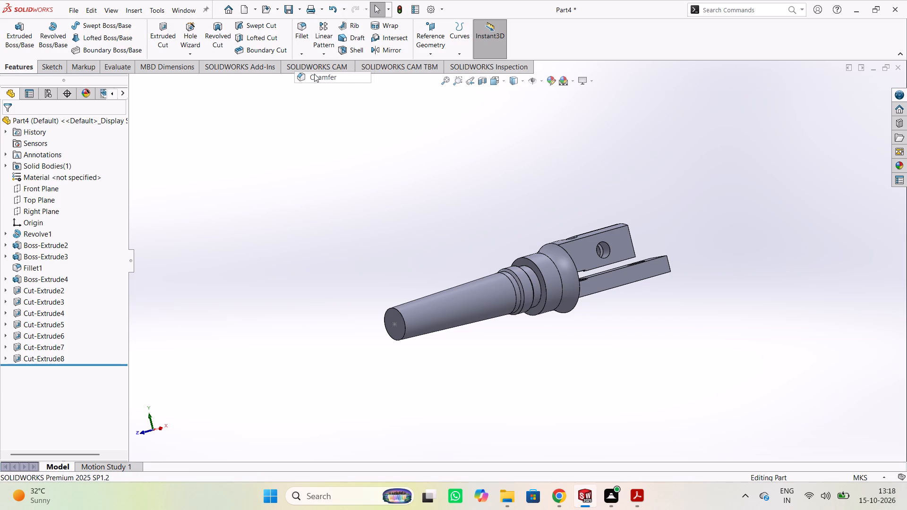
scroll(344, 311, "down", 2)
scroll(402, 307, "down", 3)
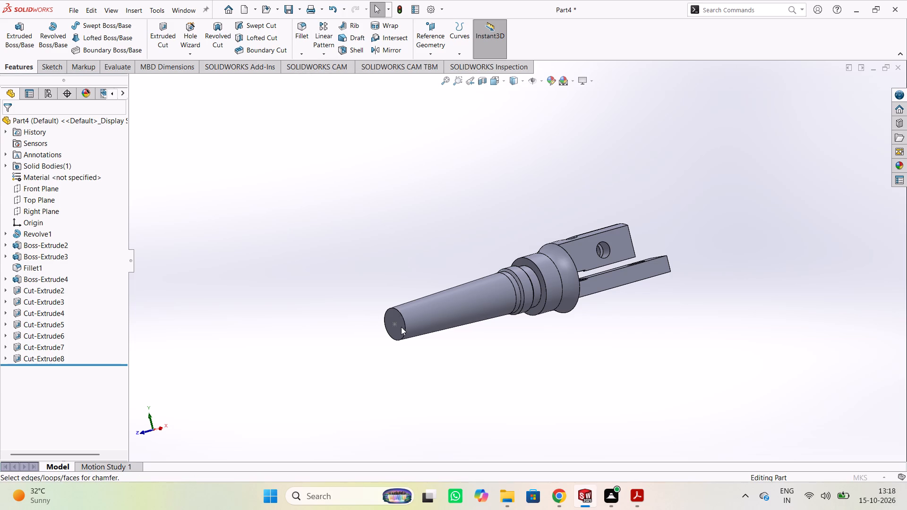
scroll(321, 242, "down", 5)
scroll(364, 292, "up", 1)
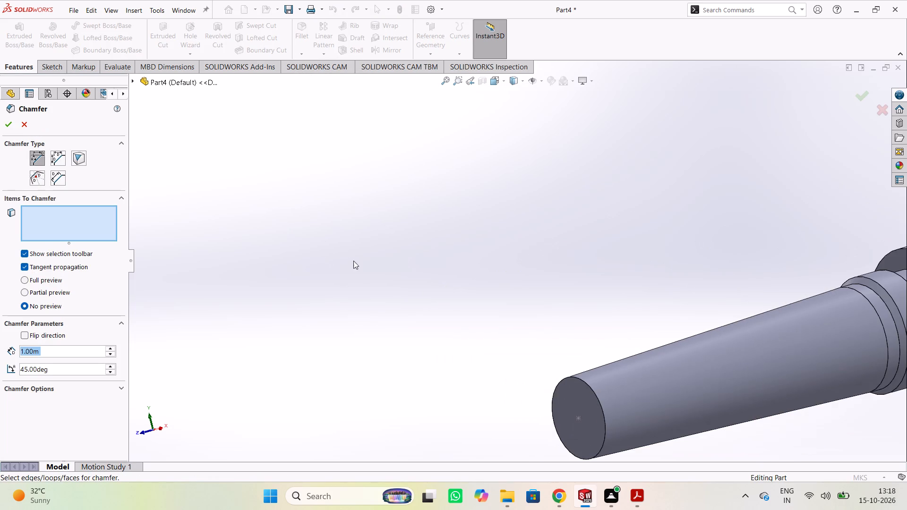
scroll(362, 268, "down", 1)
scroll(434, 311, "up", 1)
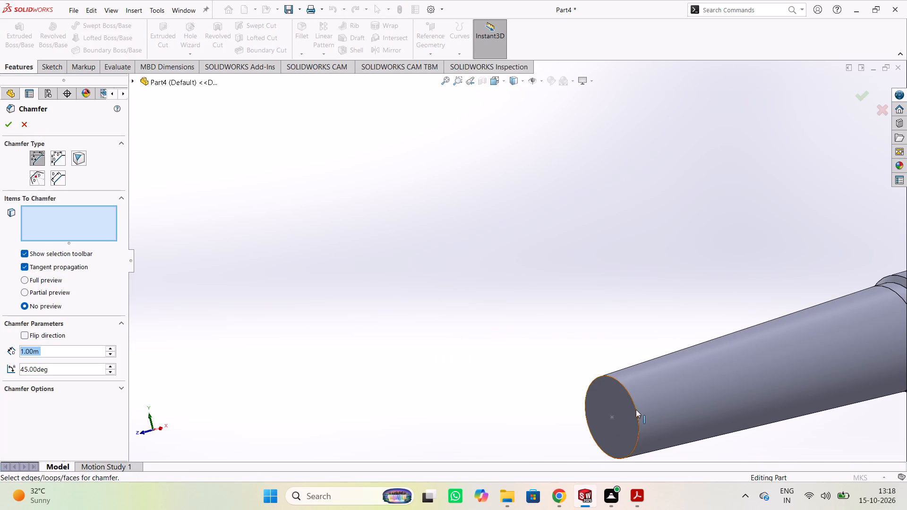
left_click(636, 408)
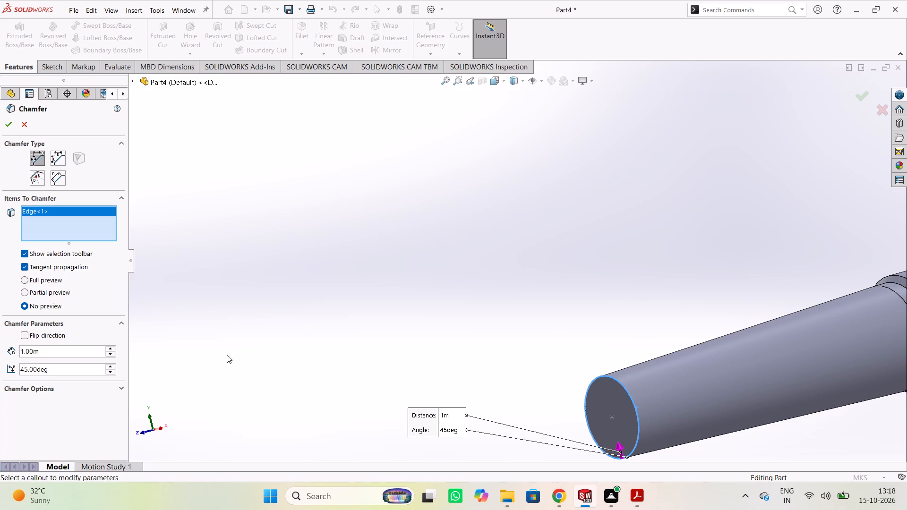
left_click(4, 119)
left_click(304, 181)
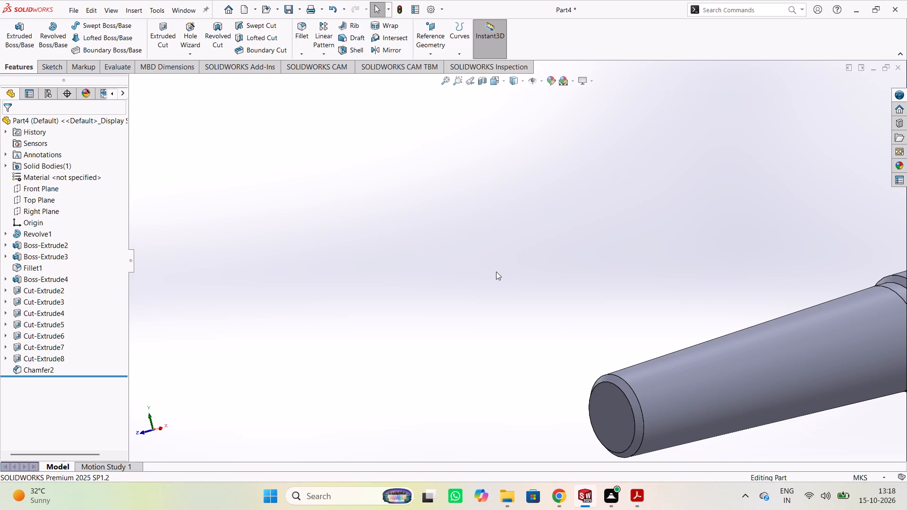
Chamfer the two thickness-direction edges at the long jaw's free end with a 1 m distance at 45 degrees.
scroll(620, 261, "down", 1)
scroll(620, 261, "up", 4)
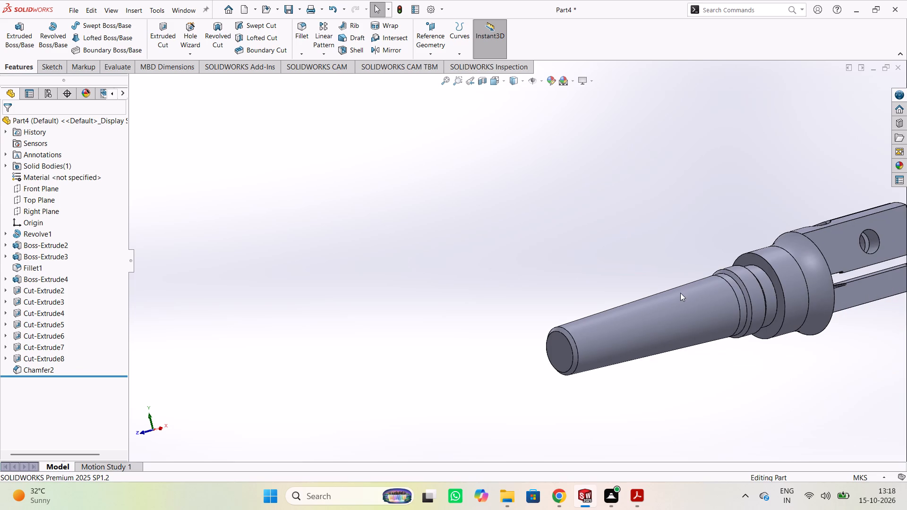
middle_click_drag(668, 251, 606, 237)
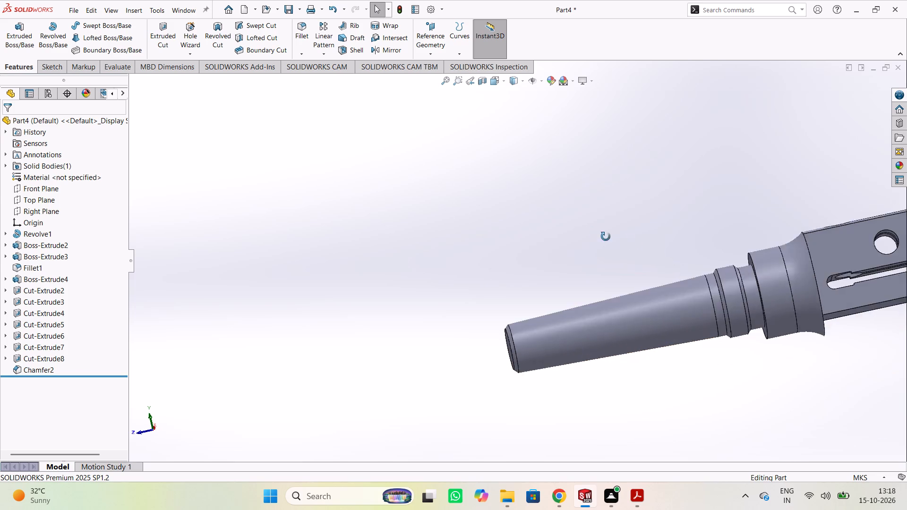
middle_click_drag(606, 237, 538, 225)
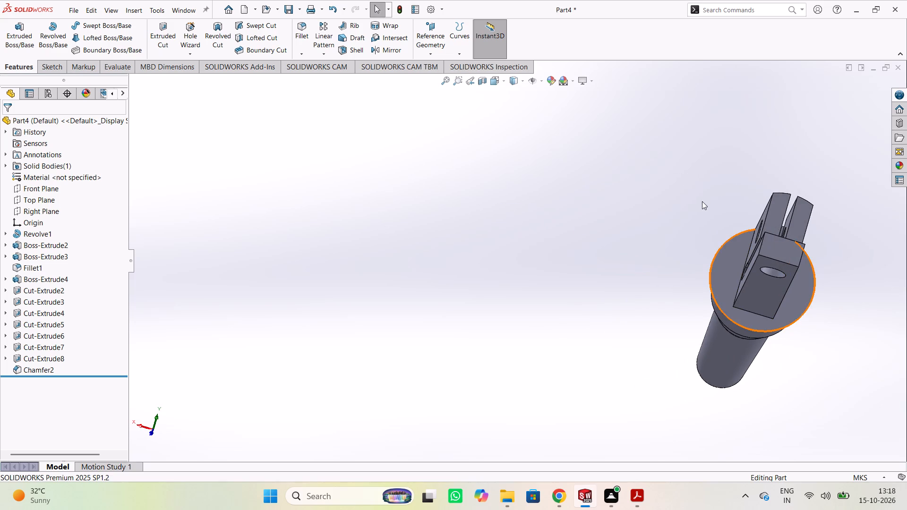
middle_click_drag(856, 246, 796, 301)
left_click(573, 356)
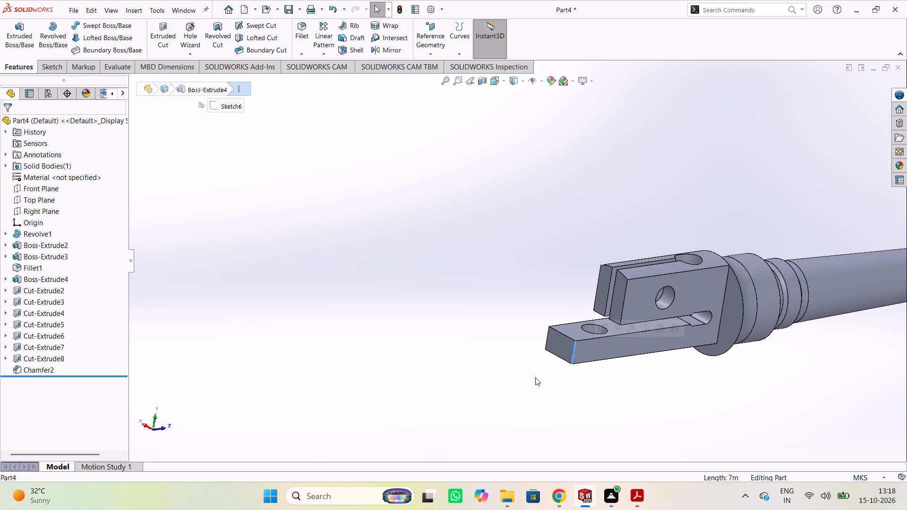
left_click(547, 340, "shift")
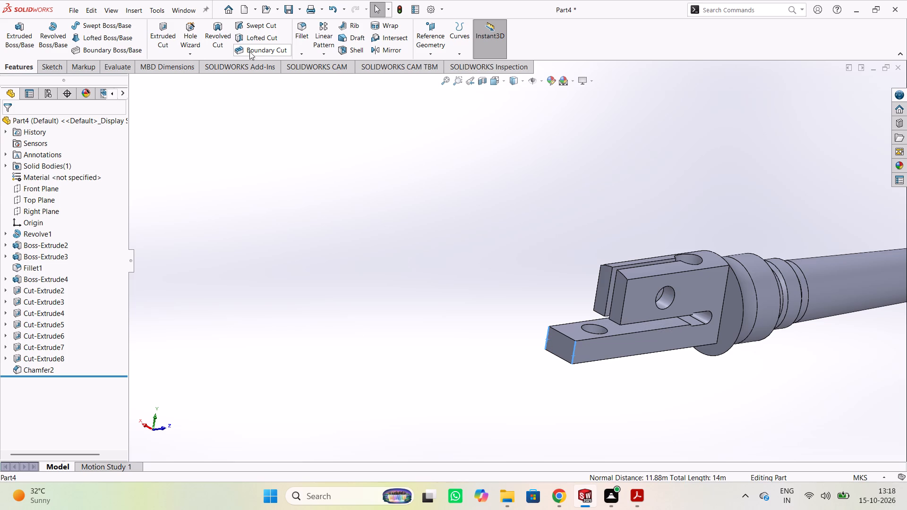
left_click(304, 54)
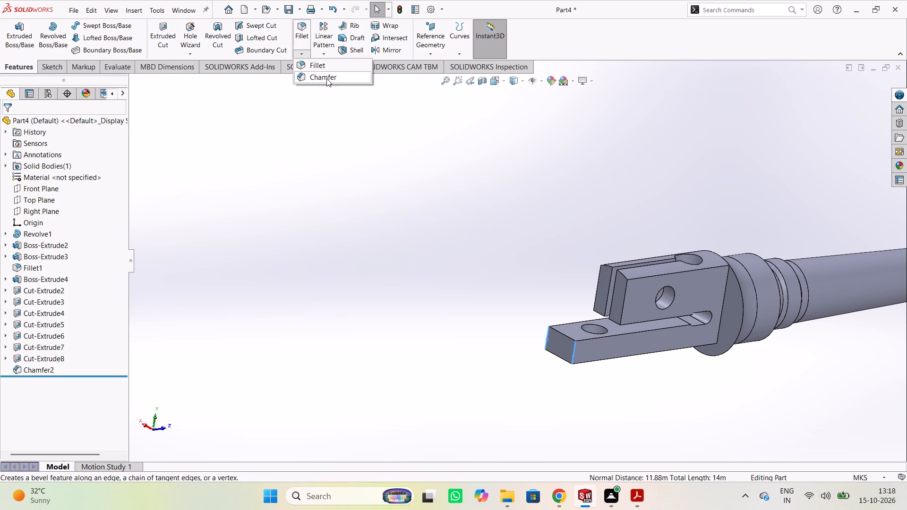
left_click(326, 78)
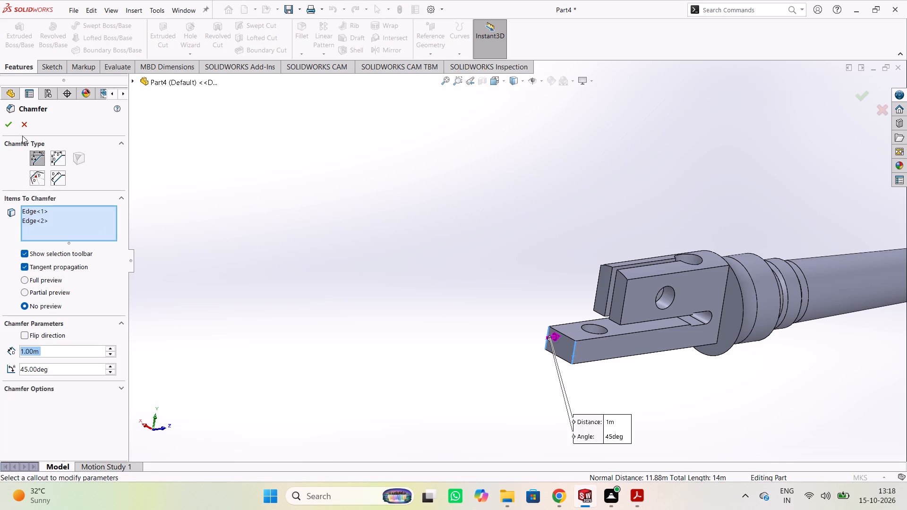
left_click(9, 126)
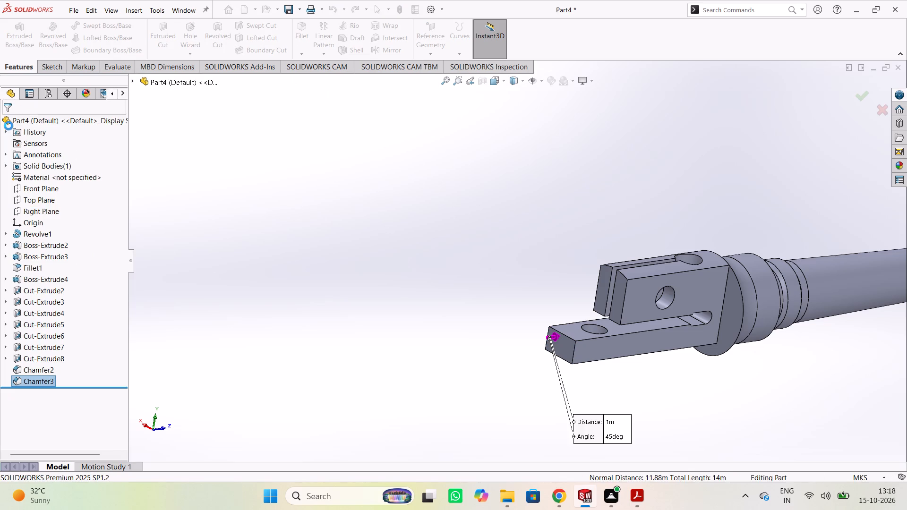
left_click(235, 219)
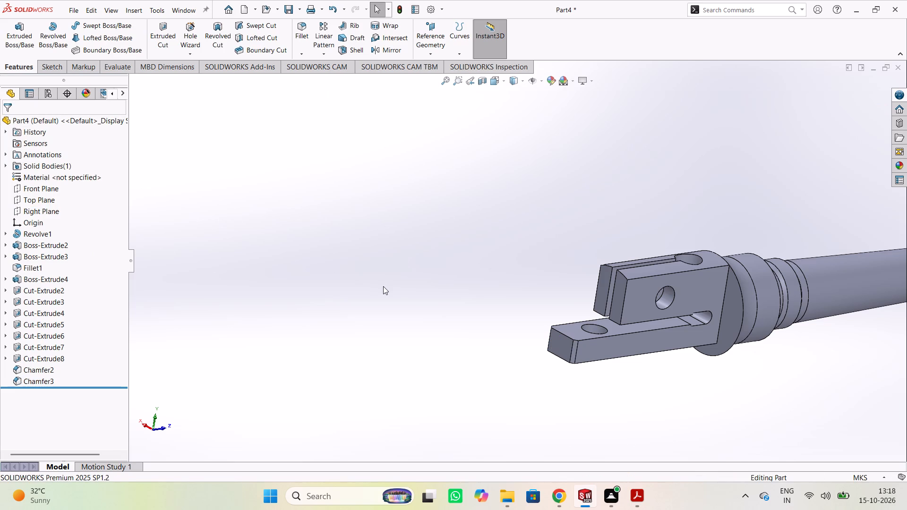
Examine the whole part from all around, checking the chamfered shank and long jaw ends, the slots and the jaw holes.
scroll(315, 233, "up", 1)
middle_click_drag(315, 233, 383, 295)
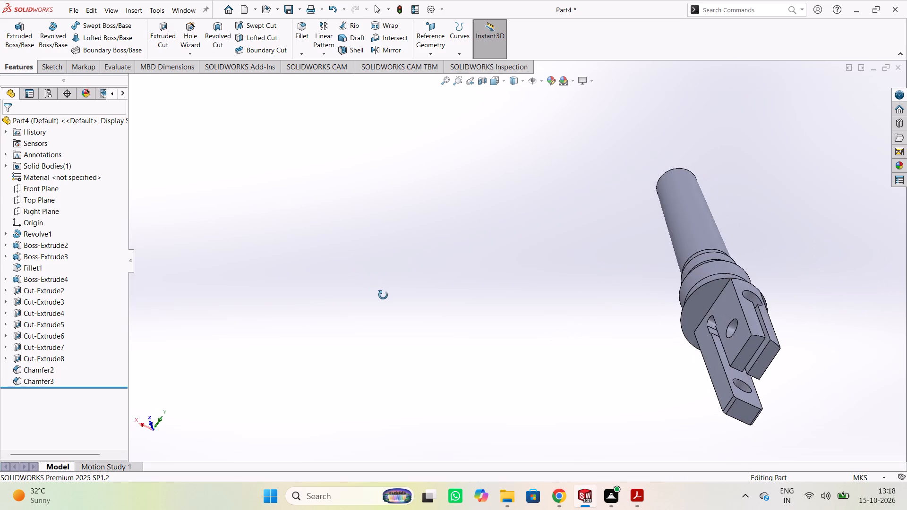
middle_click_drag(383, 295, 350, 342)
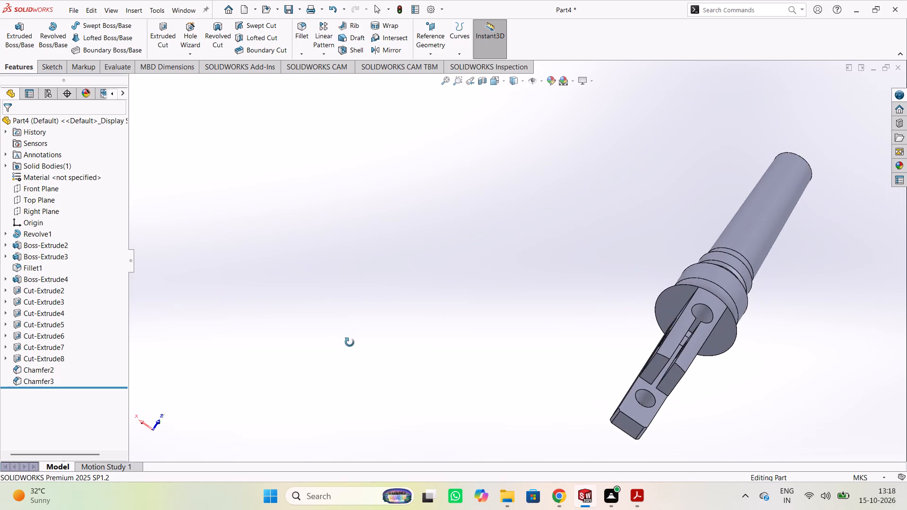
middle_click_drag(350, 342, 343, 336)
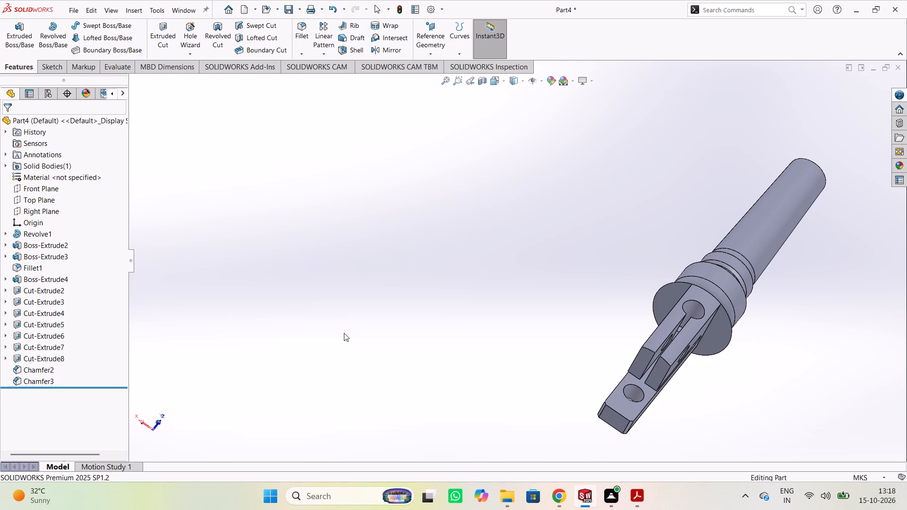
middle_click_drag(409, 333, 491, 318)
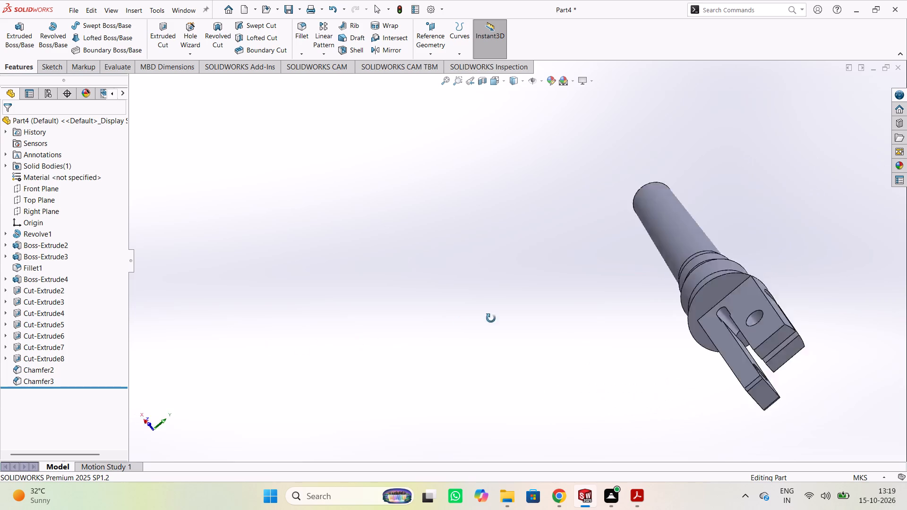
middle_click_drag(491, 318, 440, 328)
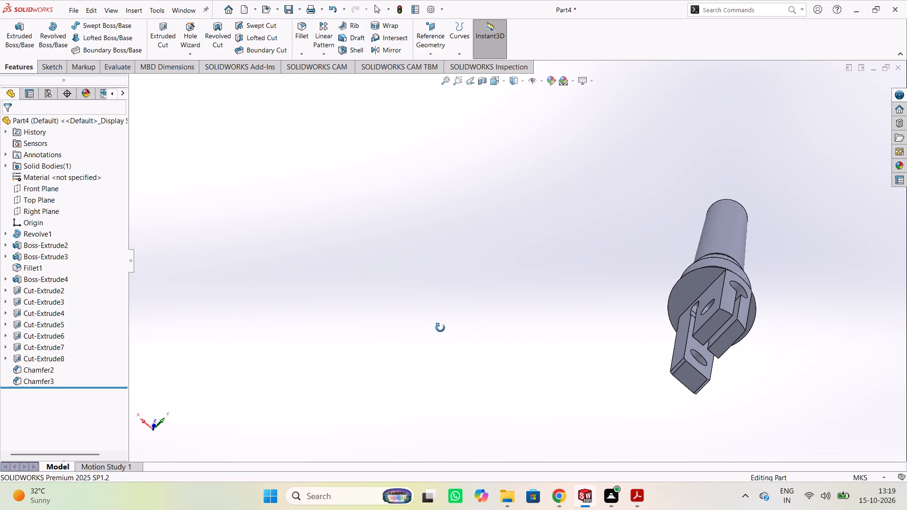
middle_click_drag(440, 328, 360, 310)
middle_click_drag(691, 183, 524, 251)
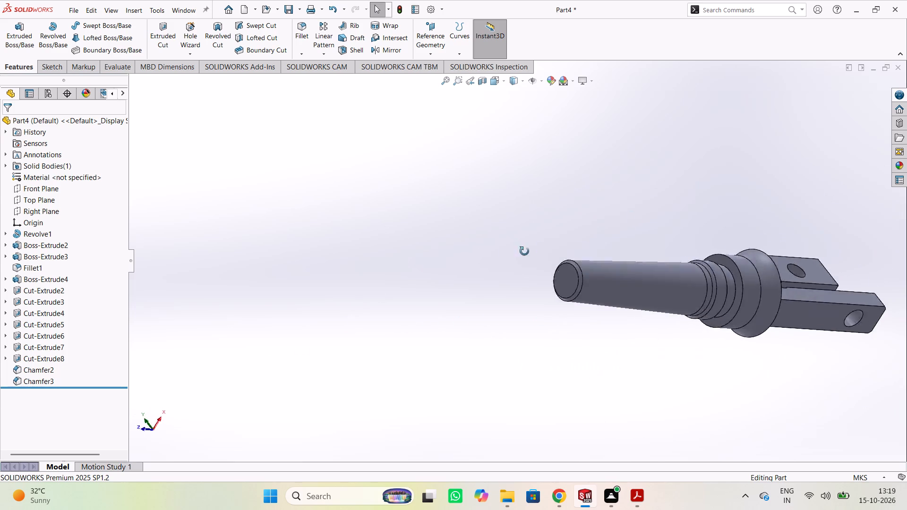
middle_click_drag(524, 251, 379, 243)
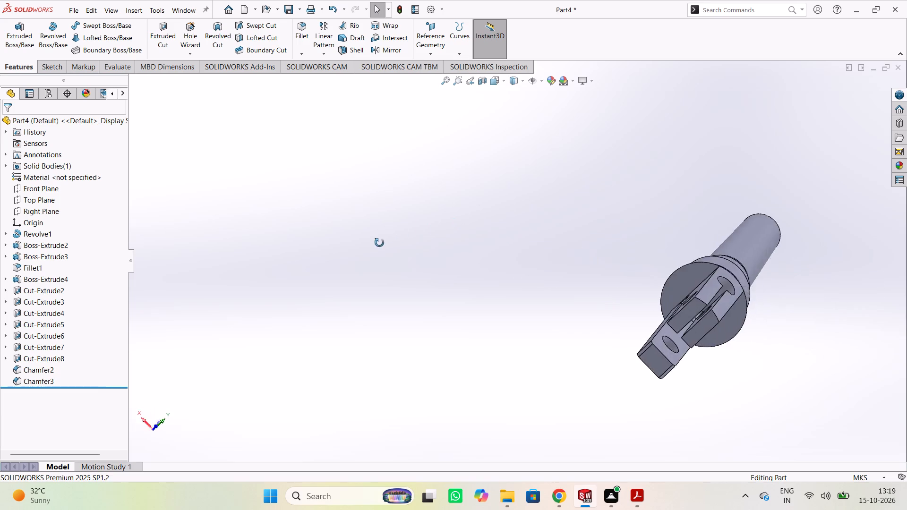
middle_click_drag(379, 243, 358, 223)
middle_click_drag(676, 198, 429, 270)
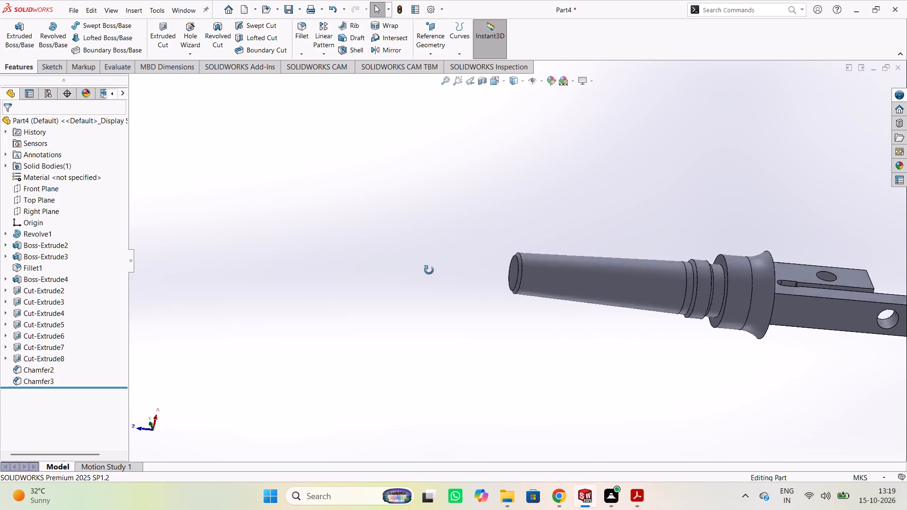
middle_click_drag(429, 270, 389, 285)
middle_click_drag(760, 386, 793, 376)
middle_click_drag(762, 152, 744, 212)
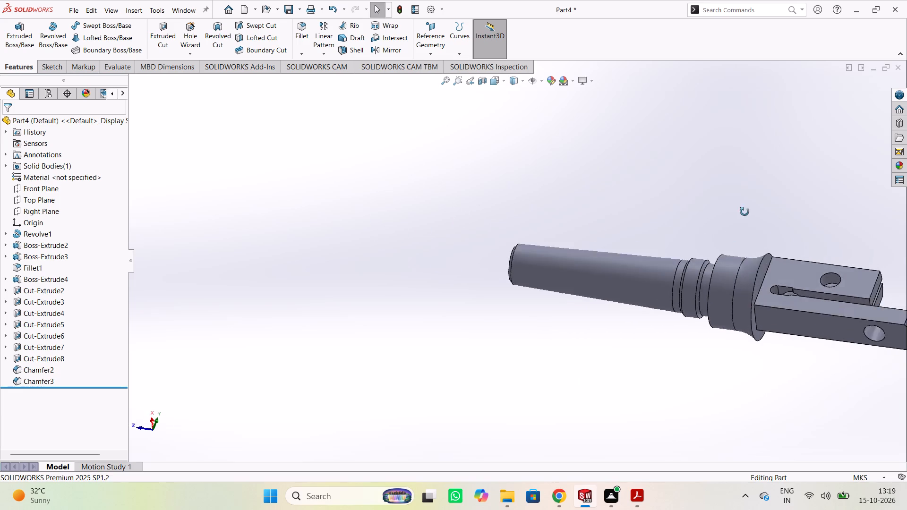
middle_click_drag(744, 212, 362, 309)
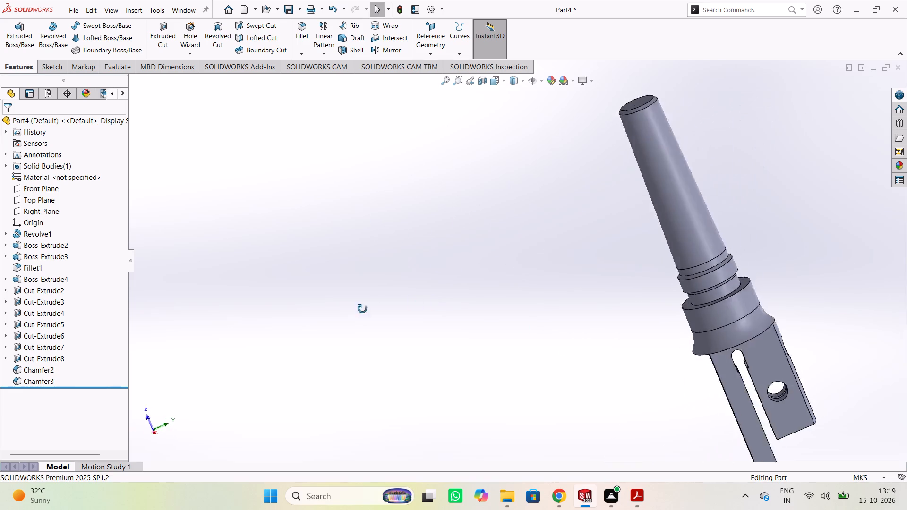
middle_click_drag(362, 309, 309, 334)
middle_click_drag(627, 413, 549, 334)
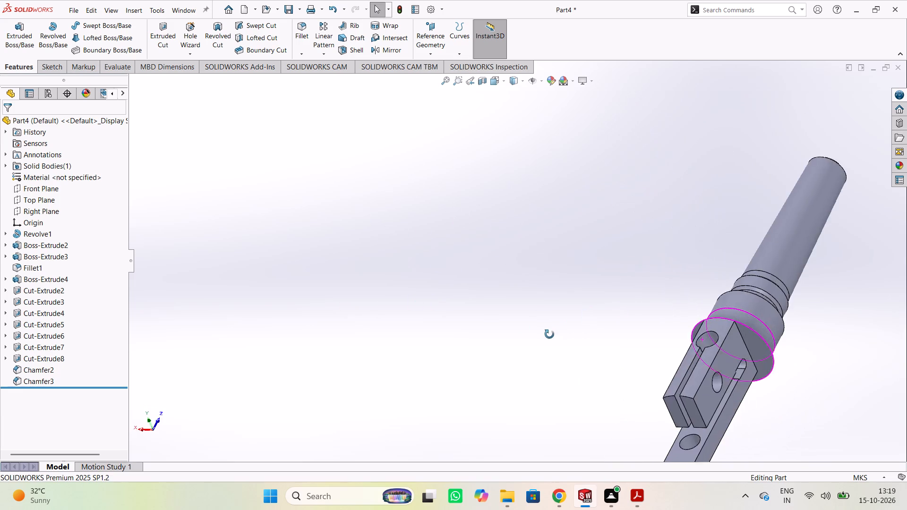
middle_click_drag(549, 334, 559, 357)
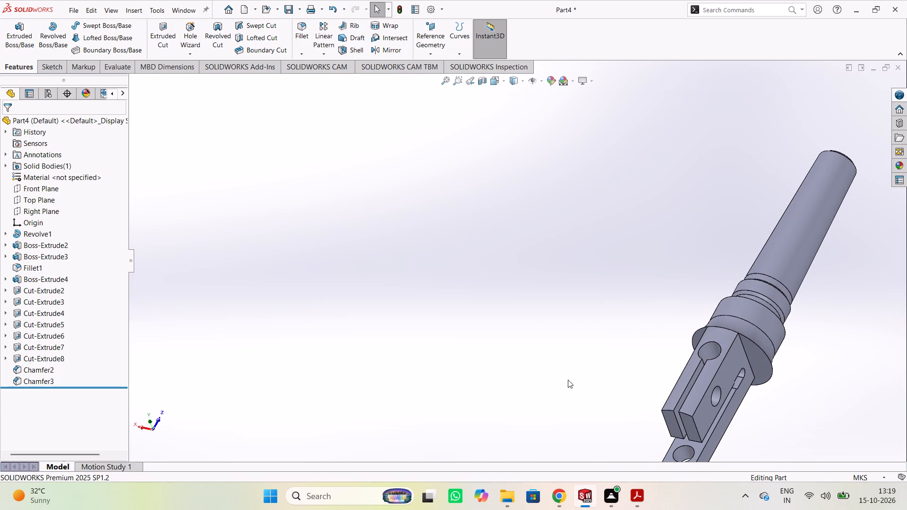
middle_click_drag(568, 380, 630, 434)
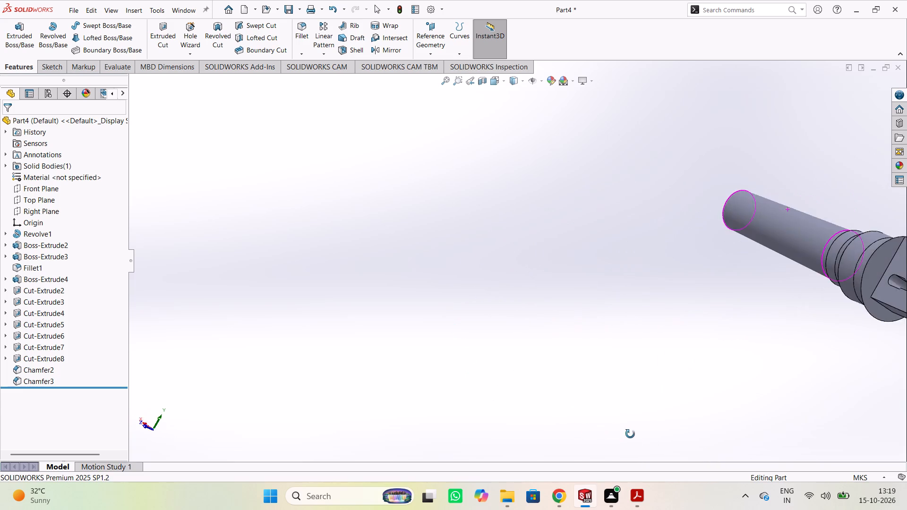
middle_click_drag(630, 434, 556, 423)
middle_click_drag(548, 206, 509, 294)
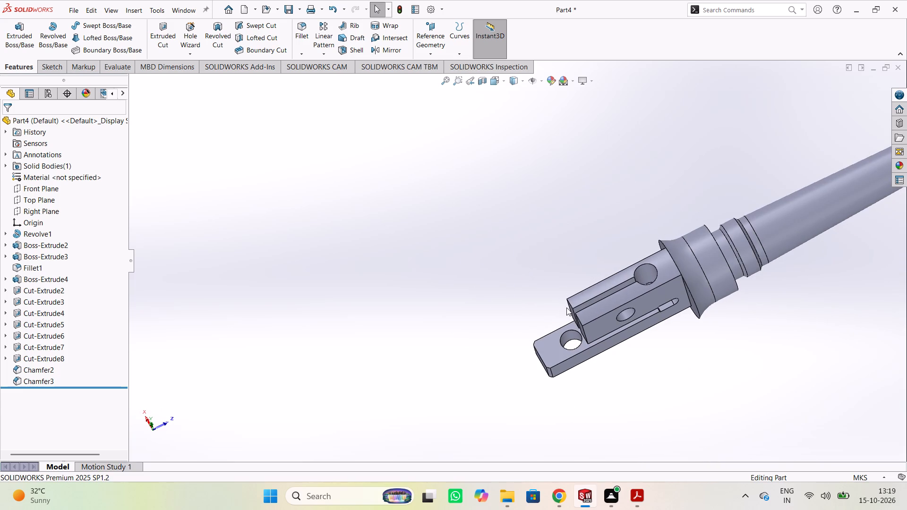
middle_click_drag(459, 286, 471, 306)
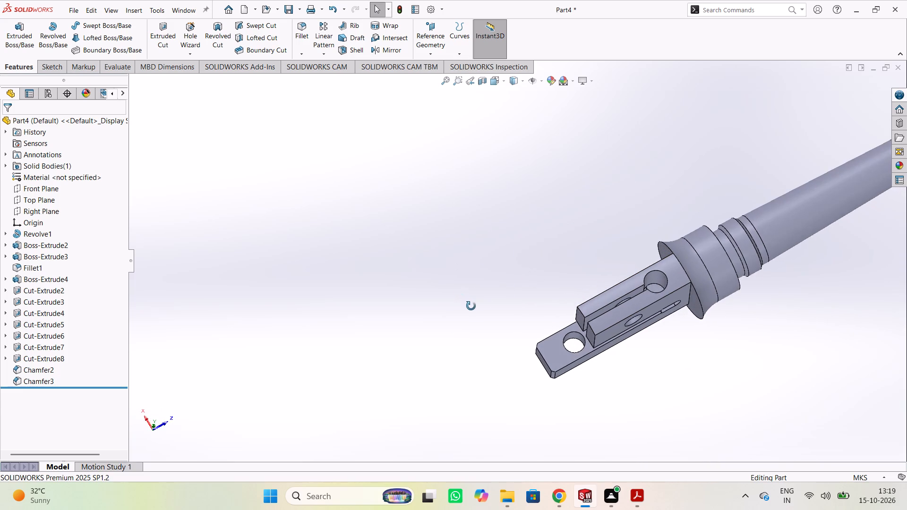
middle_click_drag(471, 306, 444, 263)
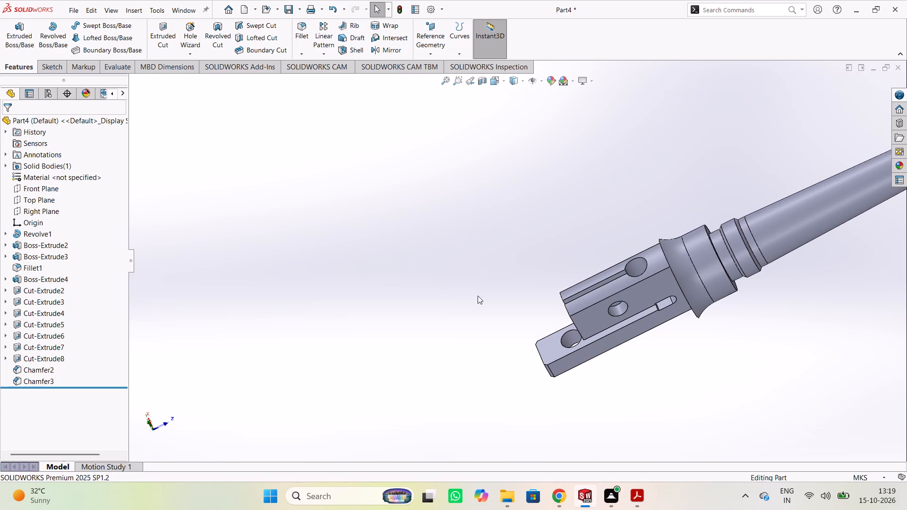
scroll(435, 273, "up", 1)
middle_click_drag(435, 273, 485, 333)
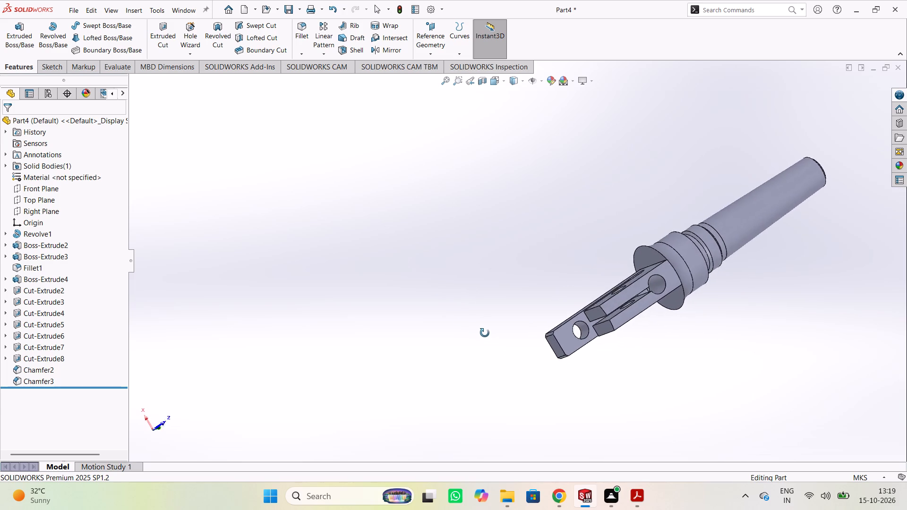
middle_click_drag(485, 333, 439, 316)
middle_click_drag(459, 369, 548, 391)
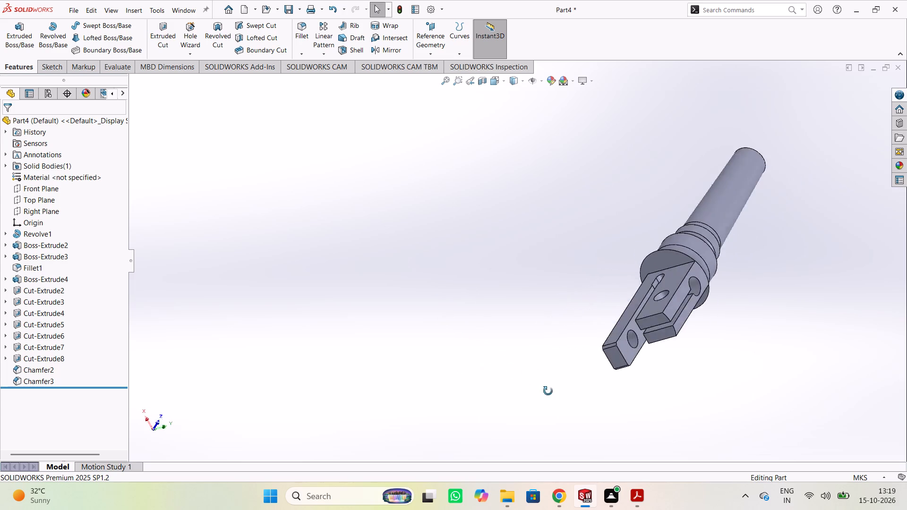
middle_click_drag(548, 391, 666, 433)
middle_click_drag(622, 295, 539, 367)
middle_click_drag(535, 259, 485, 301)
middle_click_drag(565, 236, 541, 223)
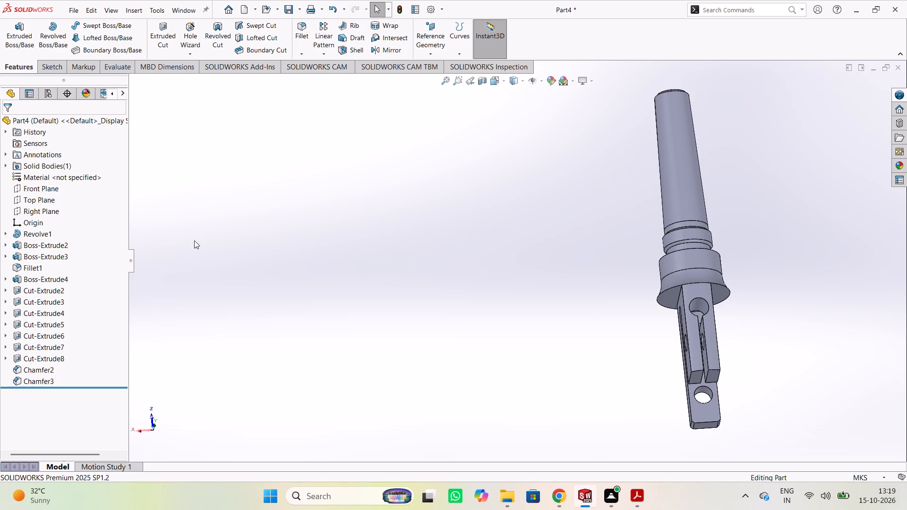
middle_click_drag(436, 287, 428, 284)
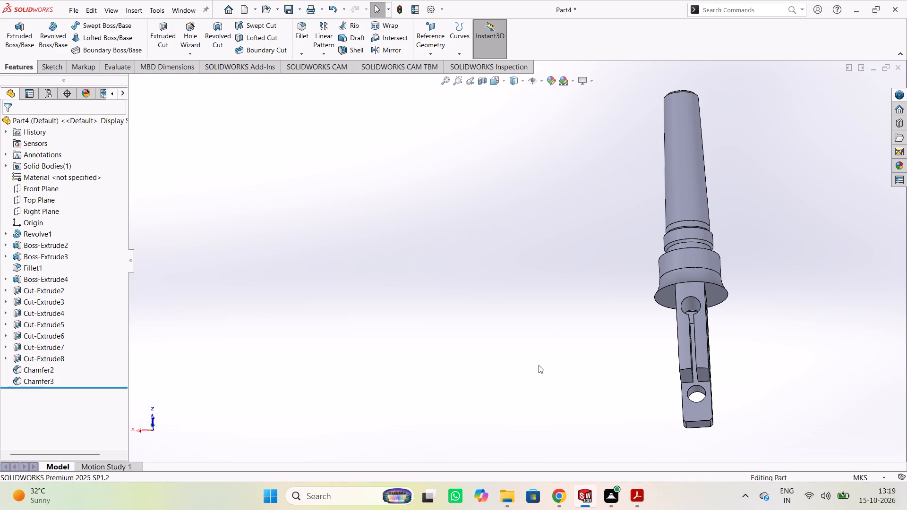
middle_click_drag(539, 365, 547, 302)
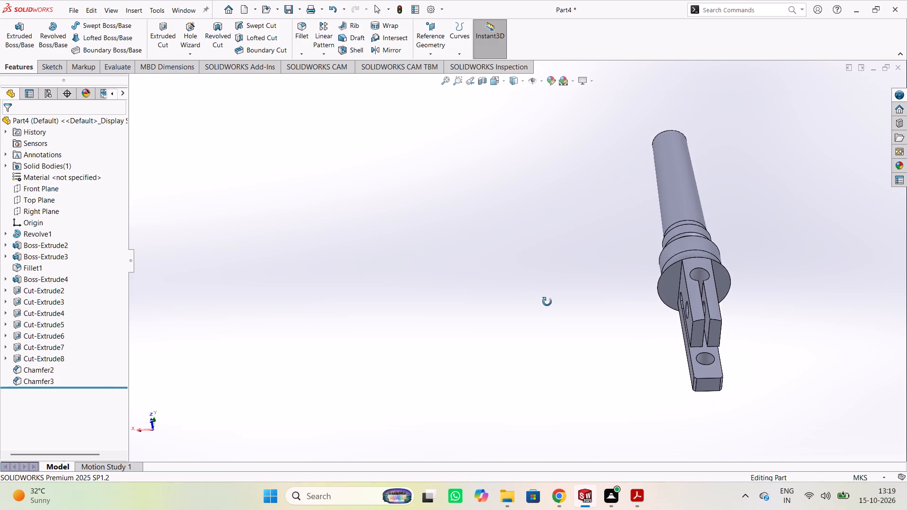
middle_click_drag(547, 302, 546, 265)
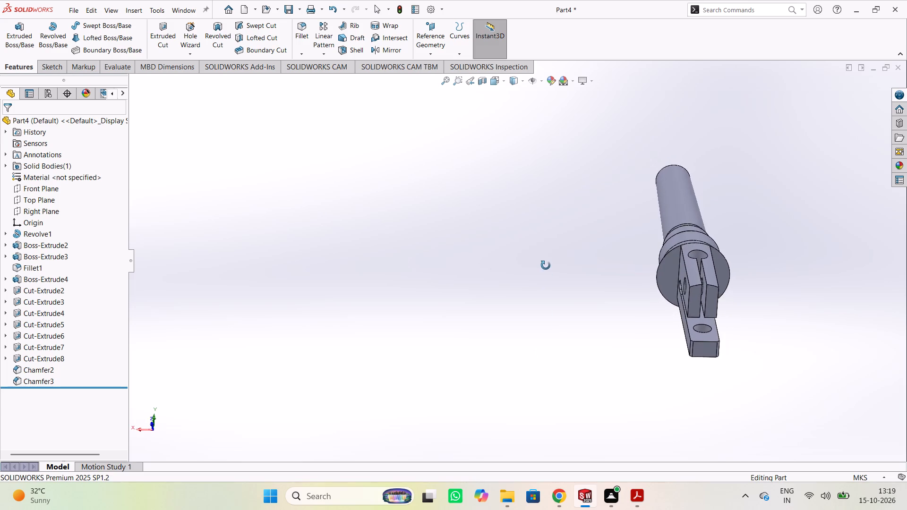
middle_click_drag(546, 265, 548, 272)
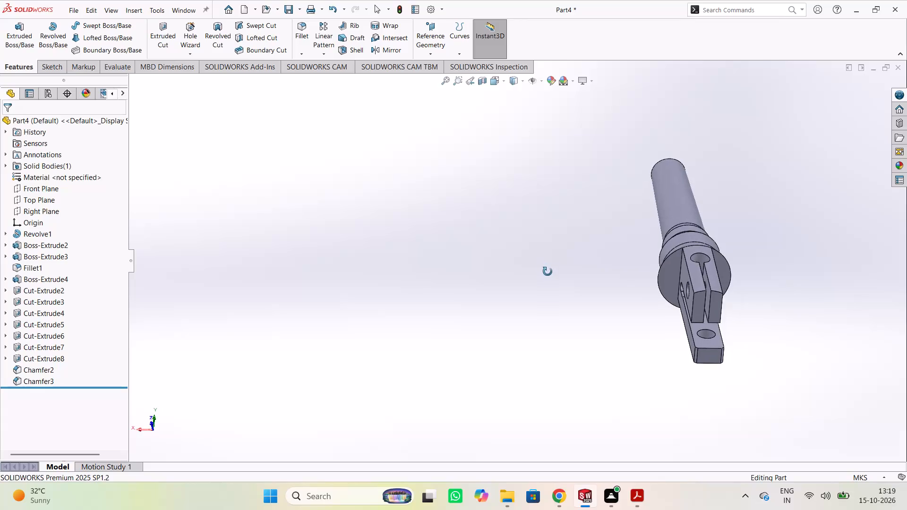
middle_click_drag(548, 272, 549, 267)
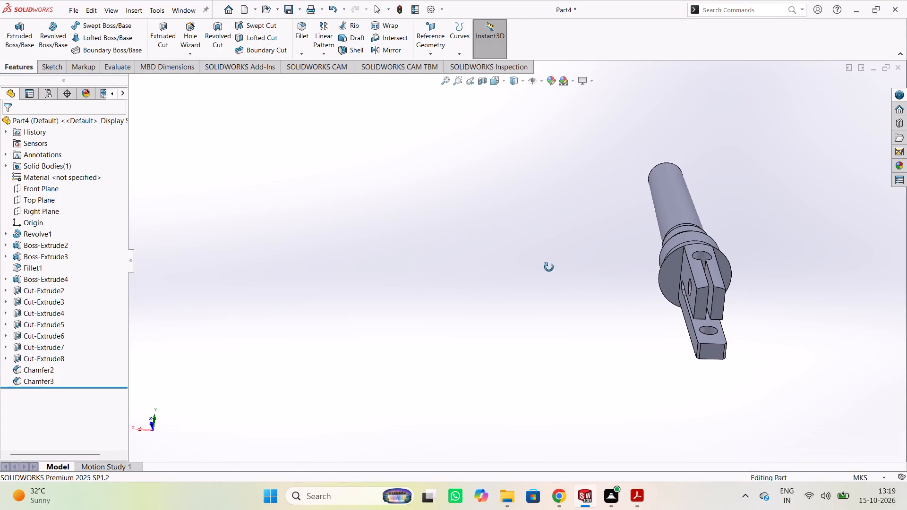
middle_click_drag(549, 267, 550, 261)
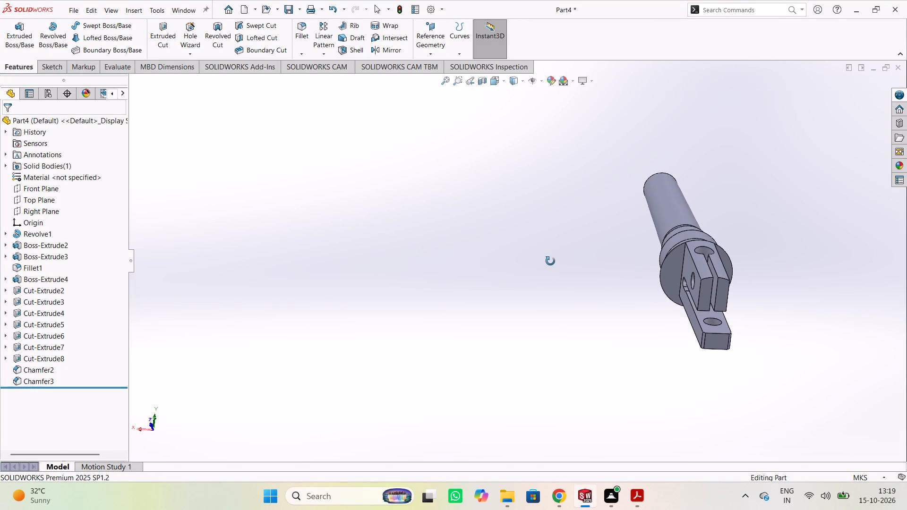
middle_click_drag(550, 261, 547, 258)
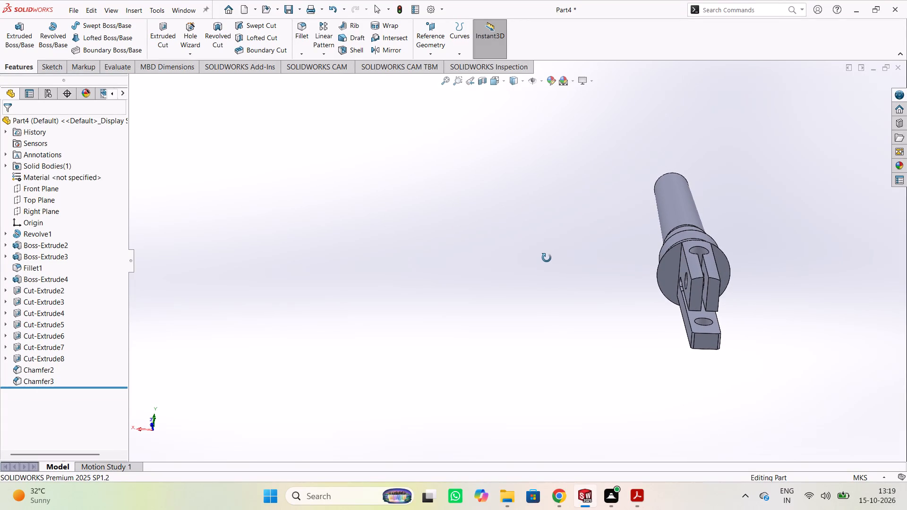
middle_click_drag(547, 258, 545, 256)
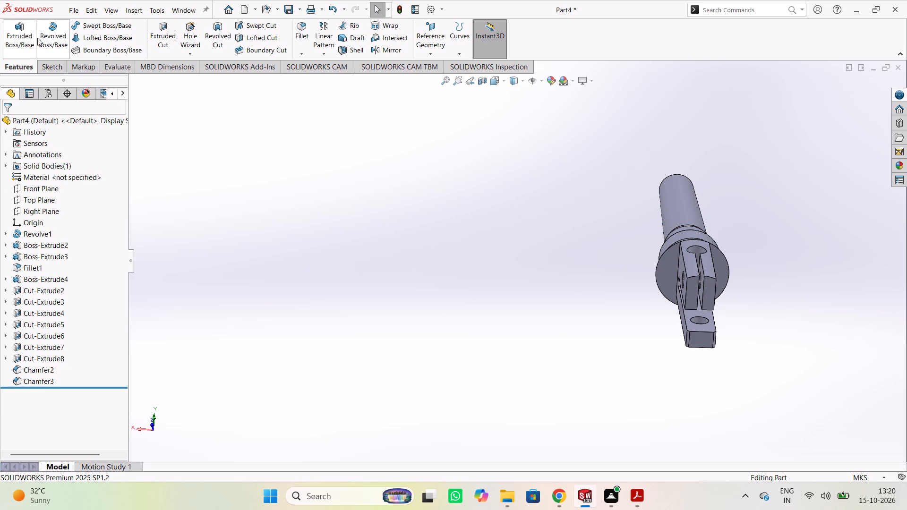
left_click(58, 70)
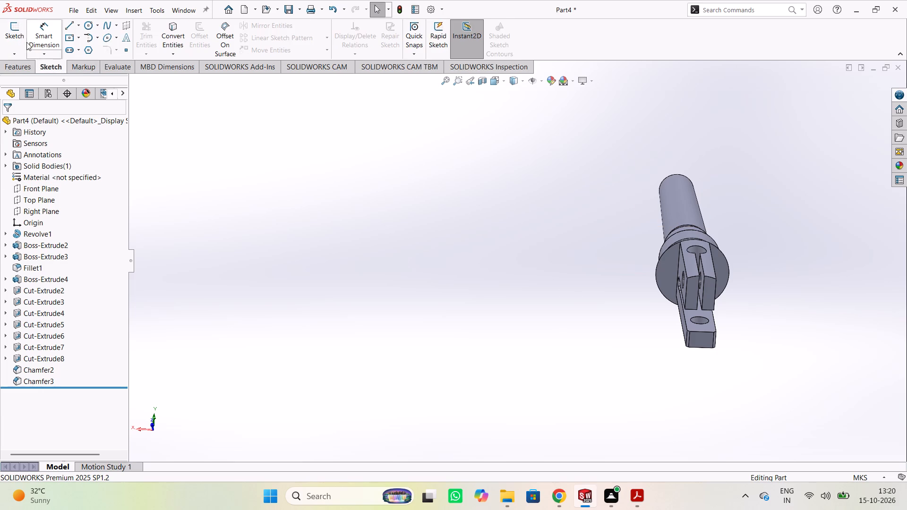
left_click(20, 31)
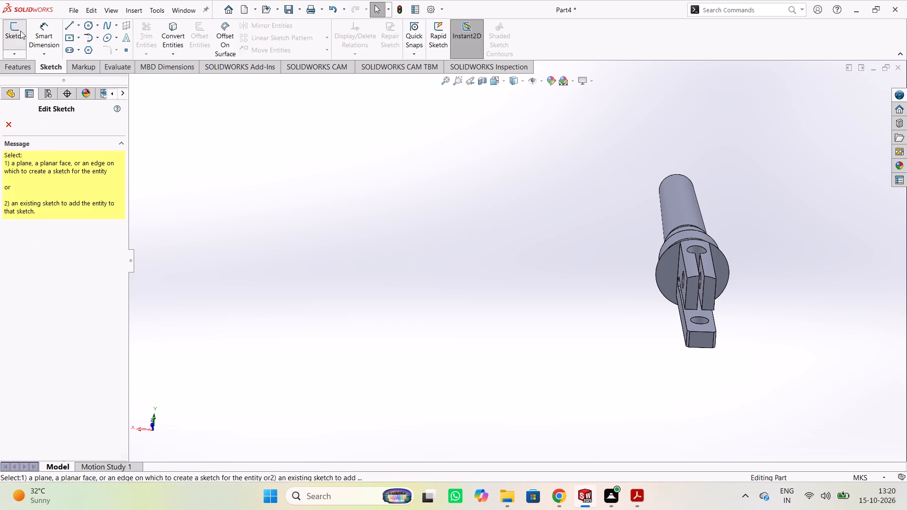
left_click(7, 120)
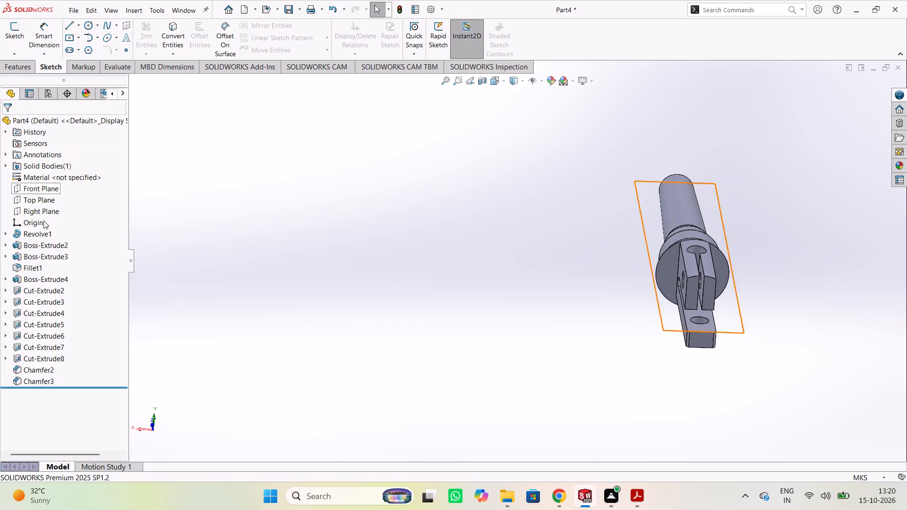
Sketch a circle of radius 11 m on the Top Plane, centred on the part's axis just inside the short jaw's free end.
left_click(44, 202)
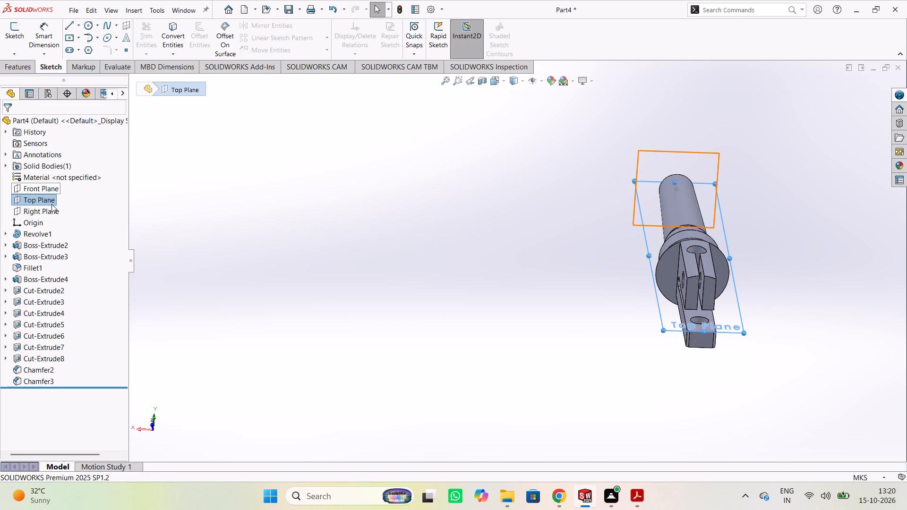
left_click(41, 200)
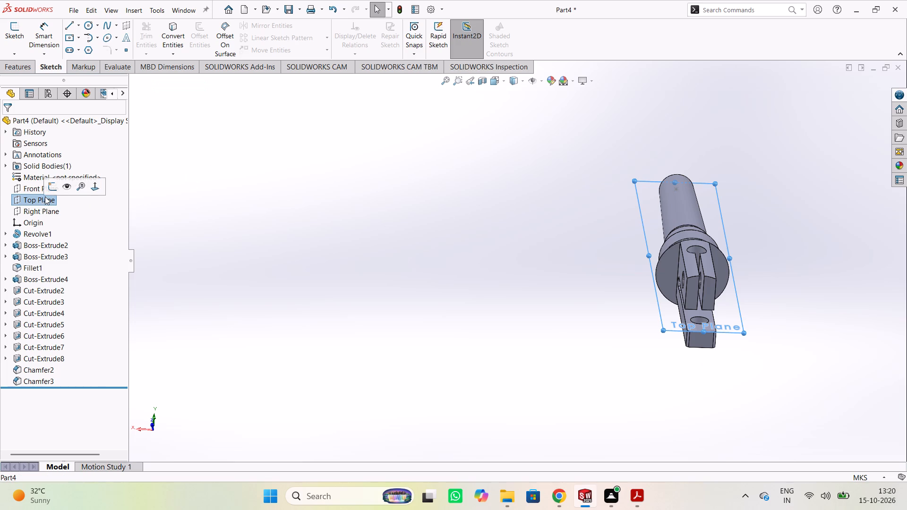
left_click(159, 212)
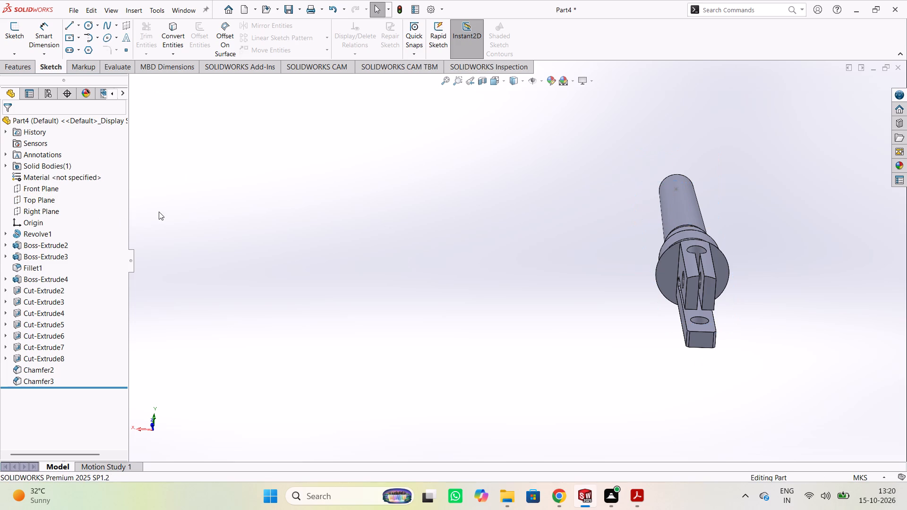
left_click(46, 199)
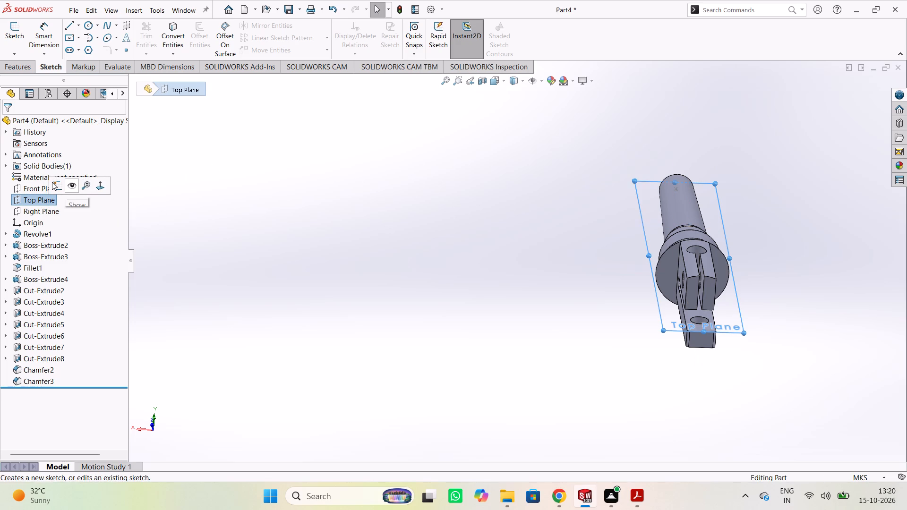
left_click(52, 182)
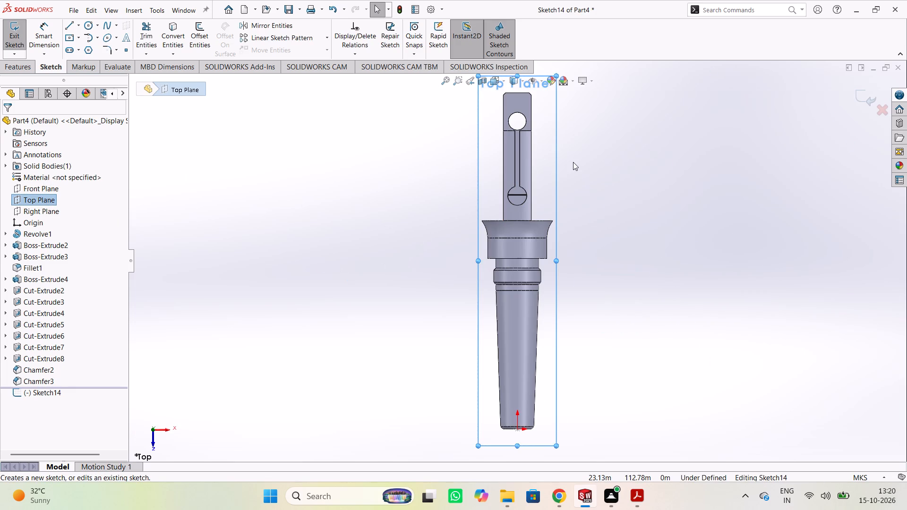
scroll(583, 164, "down", 2)
scroll(535, 140, "down", 1)
scroll(491, 113, "down", 1)
scroll(445, 104, "down", 2)
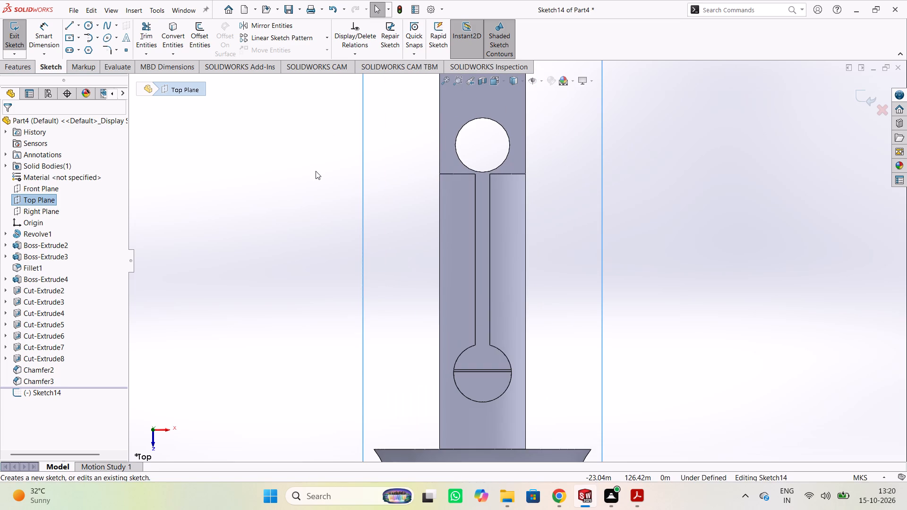
left_click(88, 25)
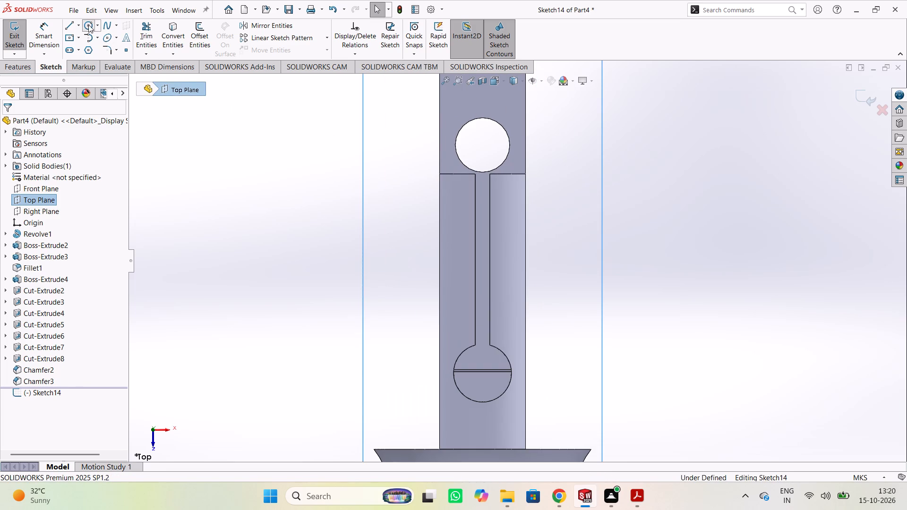
left_click(482, 176)
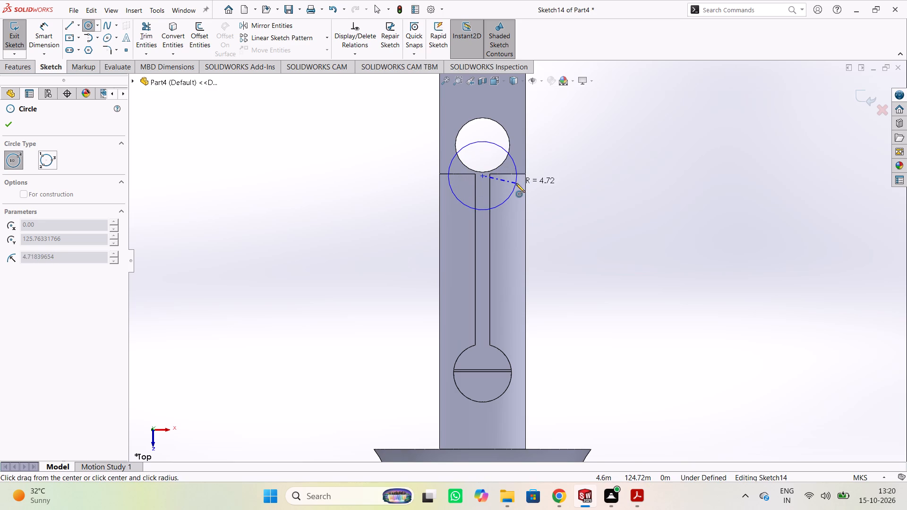
left_click(546, 188)
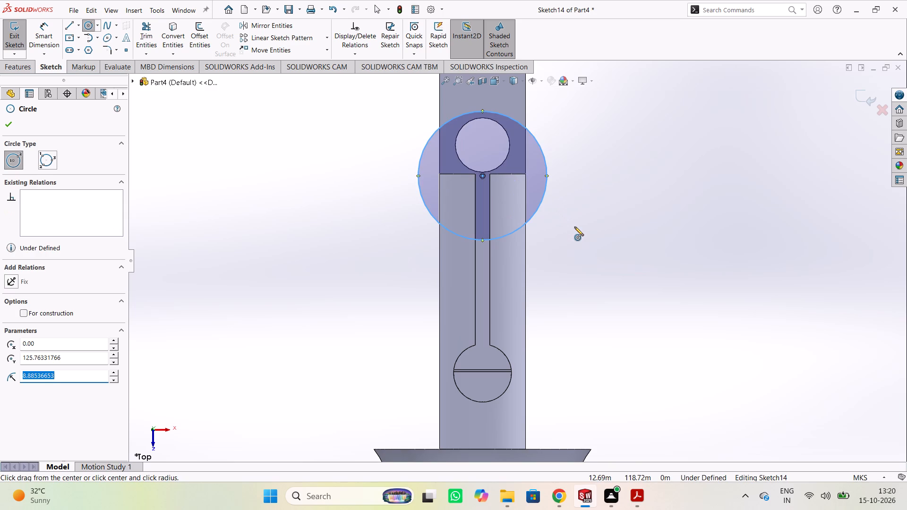
type("11")
key("Return")
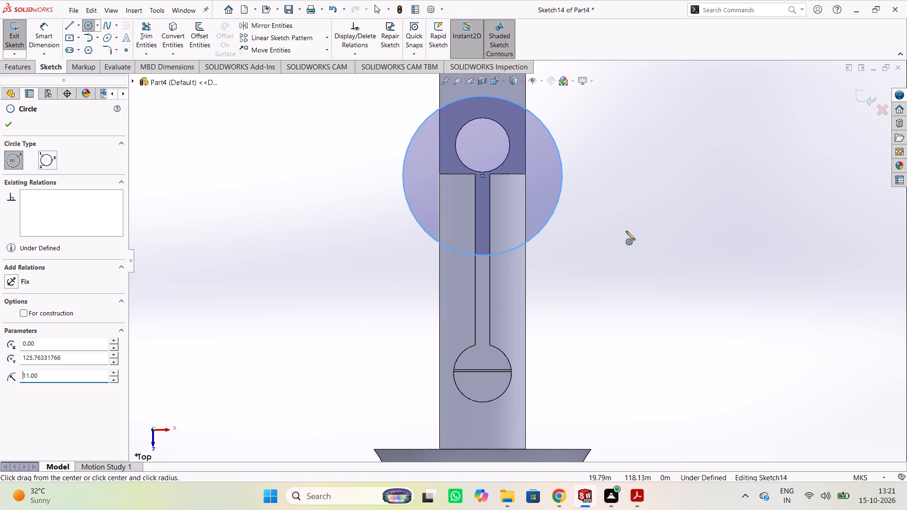
key("Escape")
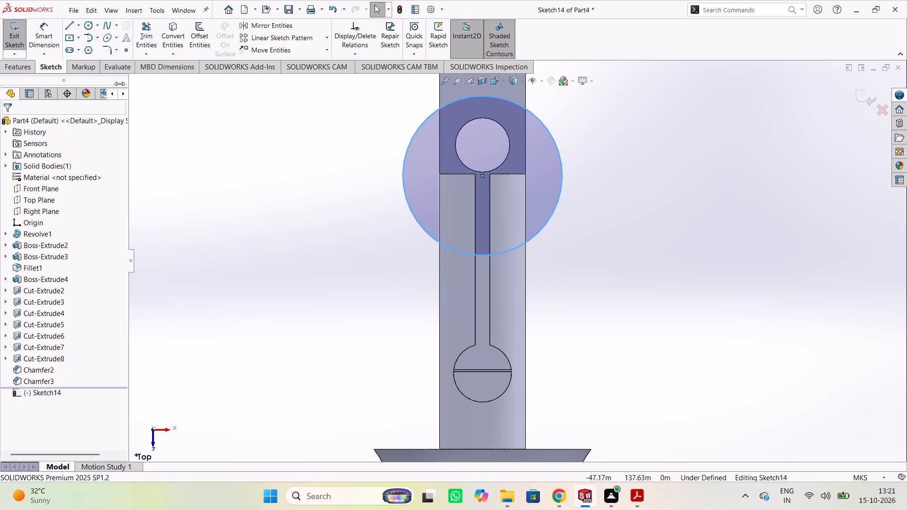
left_click(48, 43)
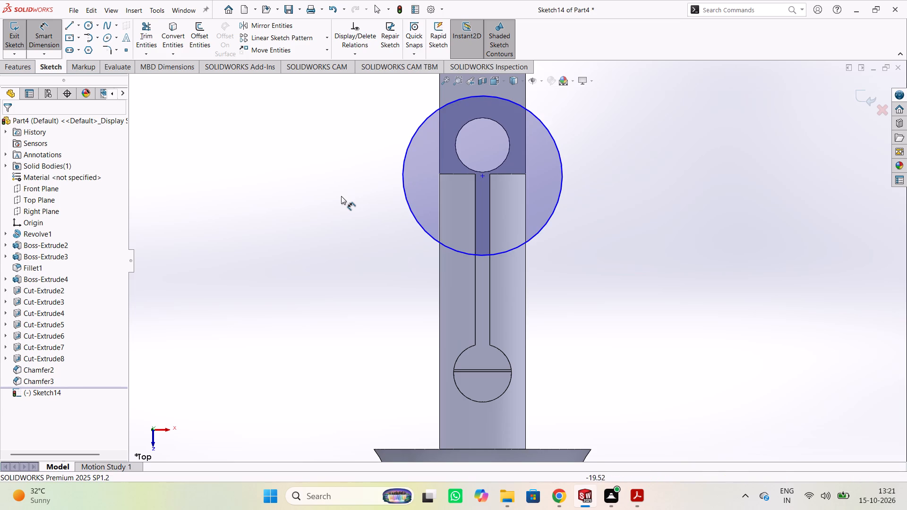
key("Escape")
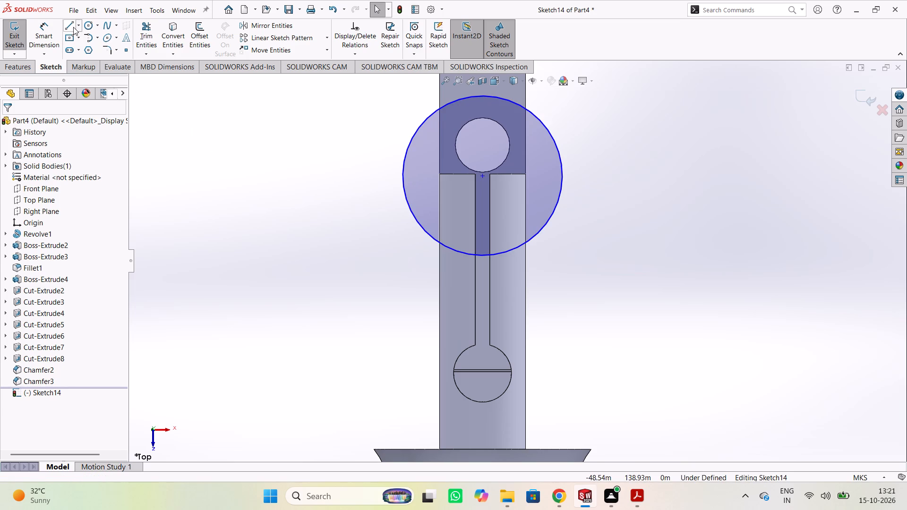
Draw a line across the short jaw's free end and one along each side edge from its corners to the circle.
left_click(70, 24)
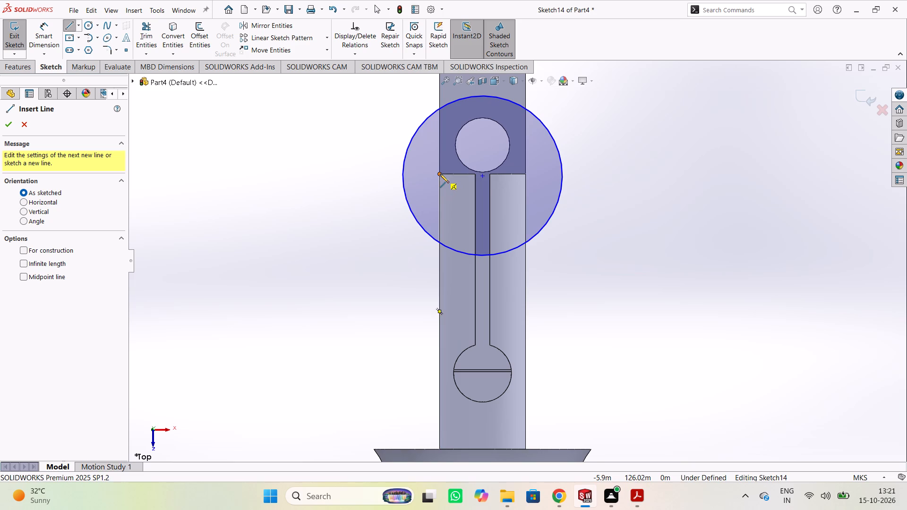
left_click(440, 174)
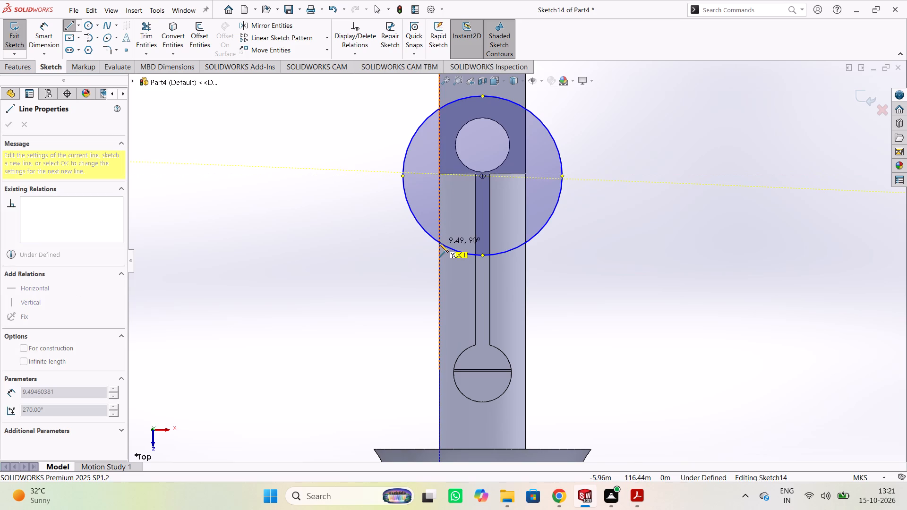
left_click(439, 243)
key("Escape")
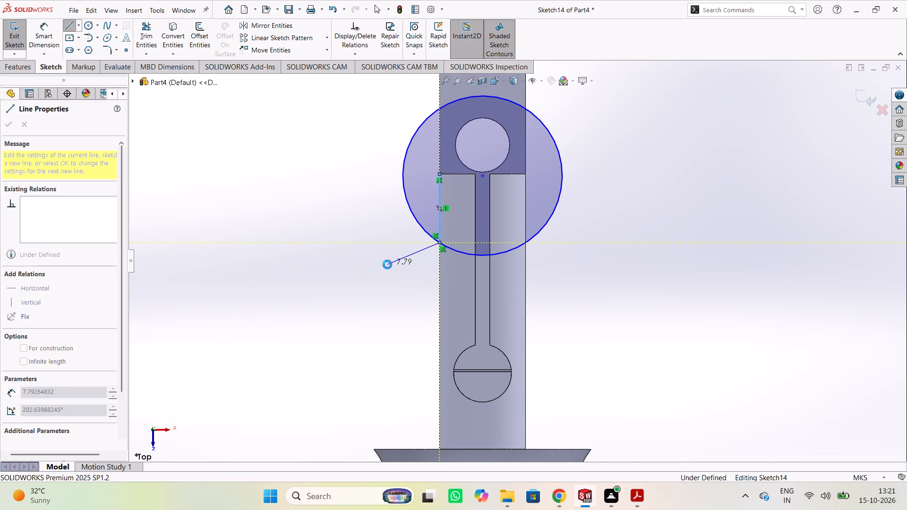
left_click(69, 23)
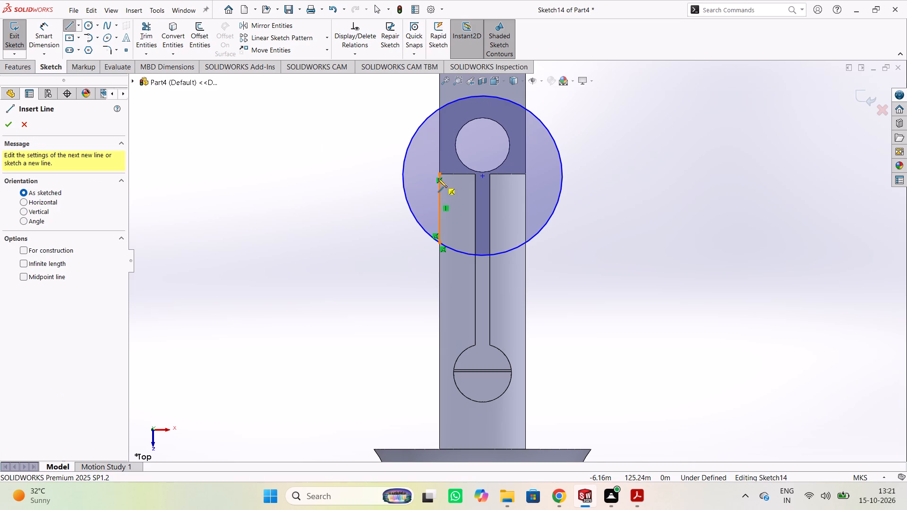
left_click(439, 173)
left_click(525, 174)
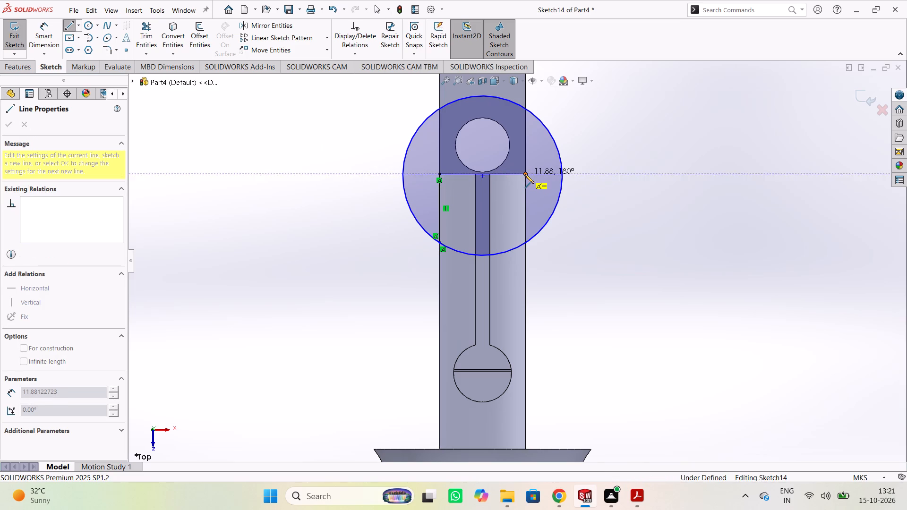
left_click(527, 241)
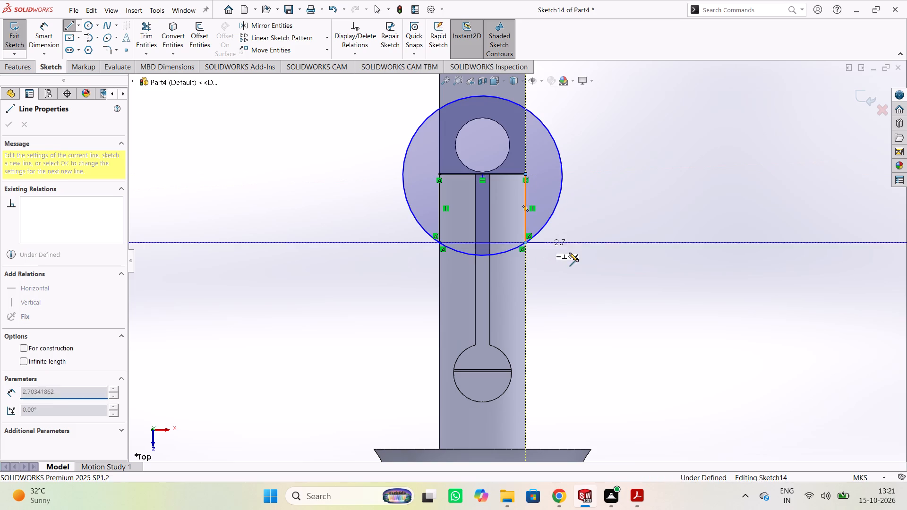
key("Escape")
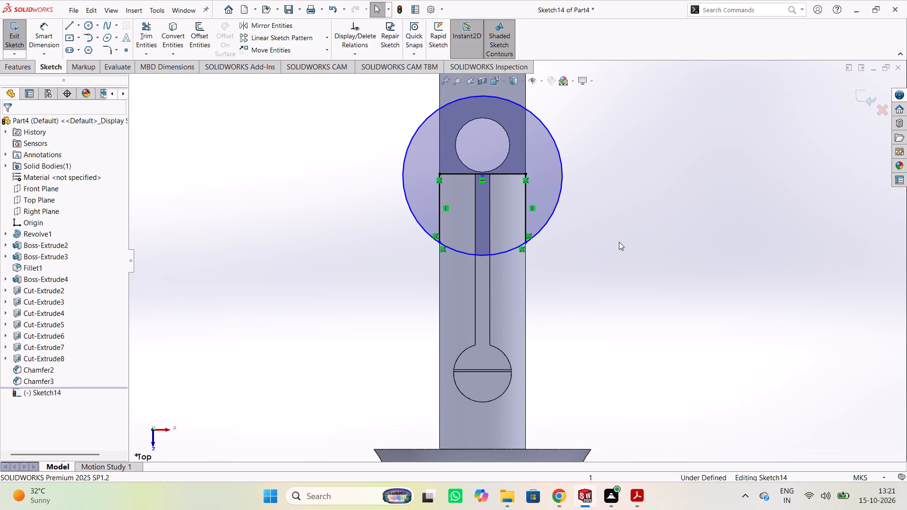
Trim the circle to leave only the arc joining the two side lines across the short jaw.
left_click(151, 43)
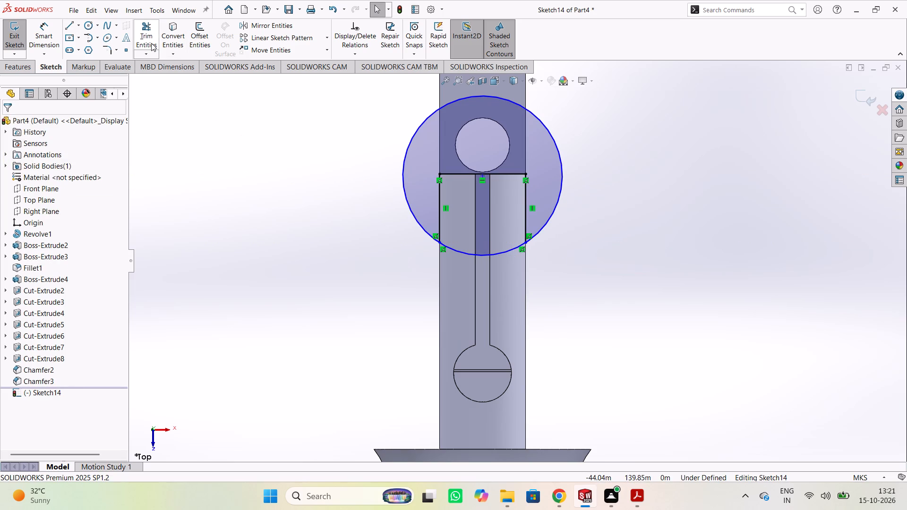
left_click_drag(281, 161, 409, 164)
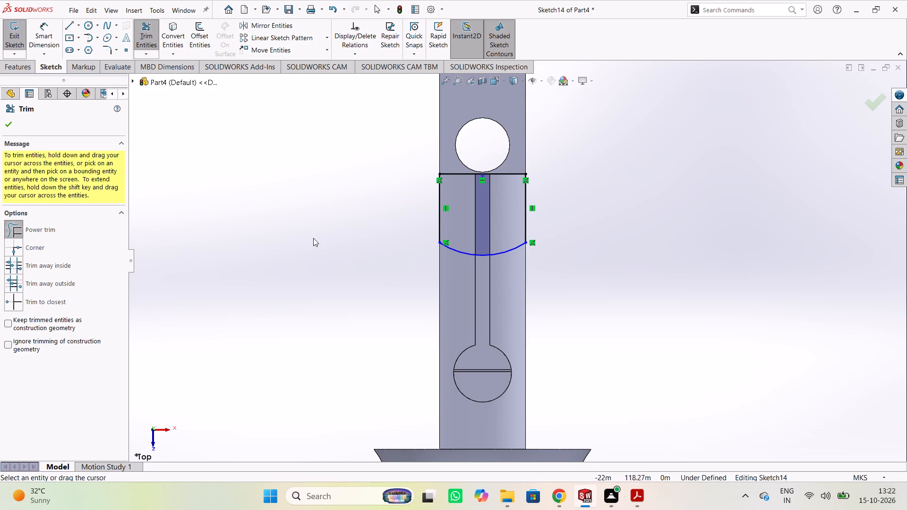
key("Escape")
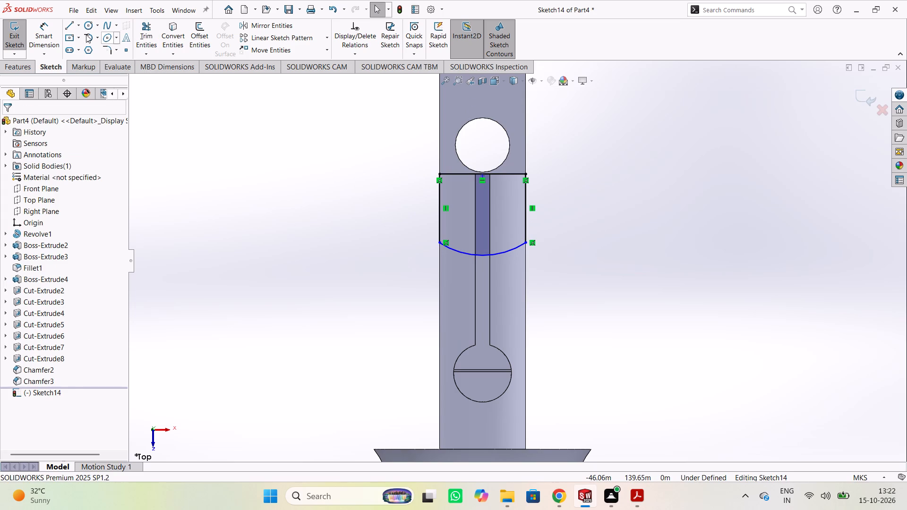
Dimension the remaining arc's radius at 11 m.
left_click(50, 35)
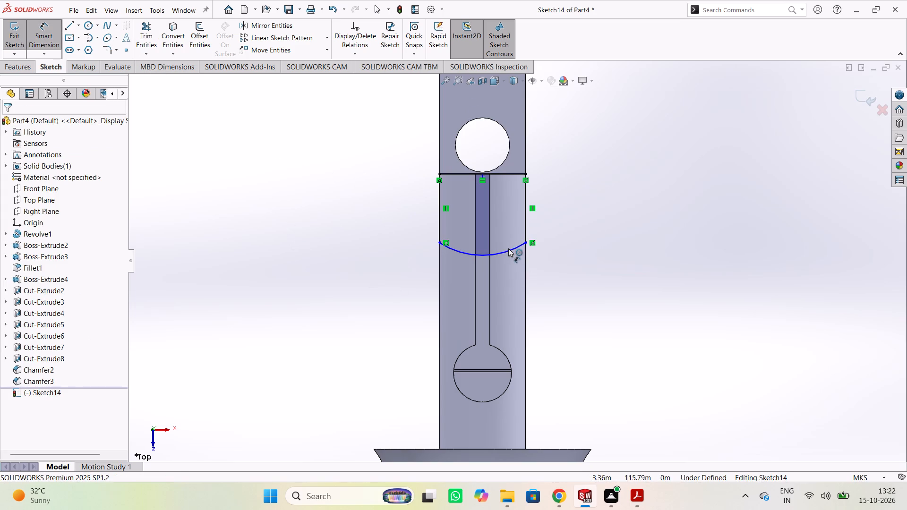
left_click(510, 248)
left_click(562, 281)
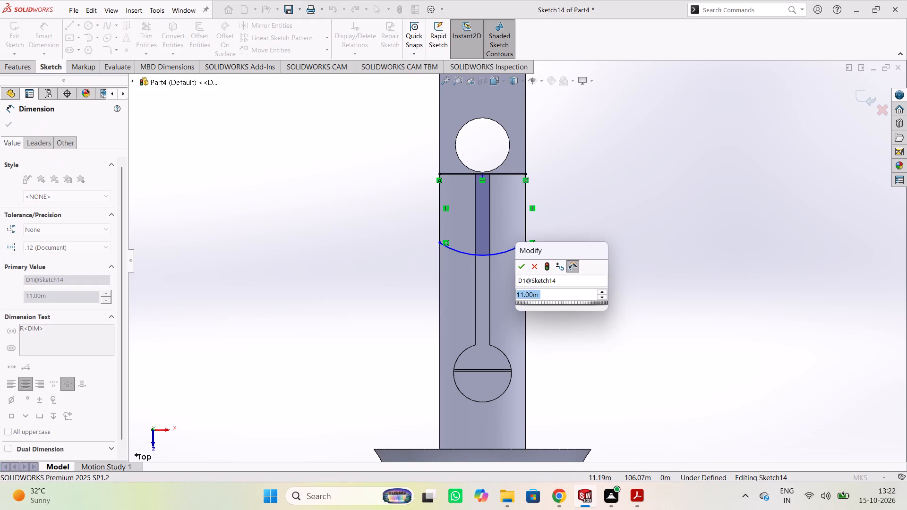
left_click(522, 270)
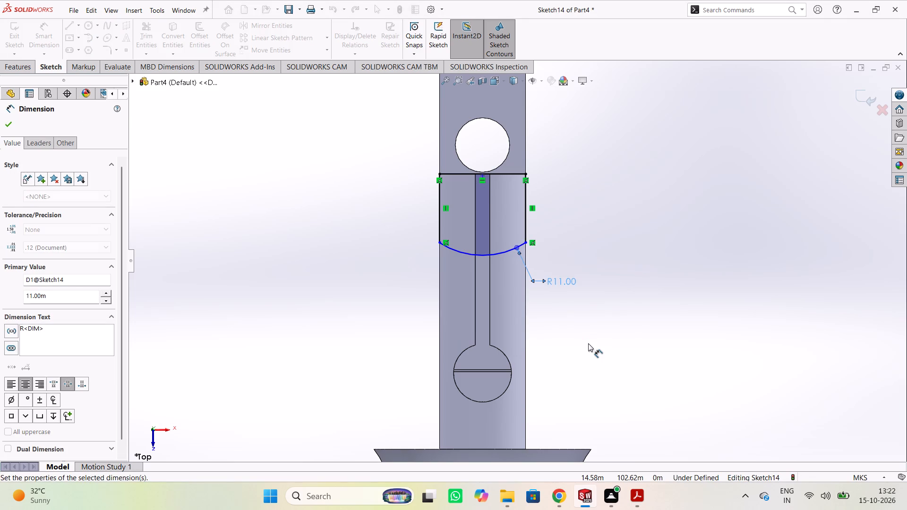
left_click(588, 343)
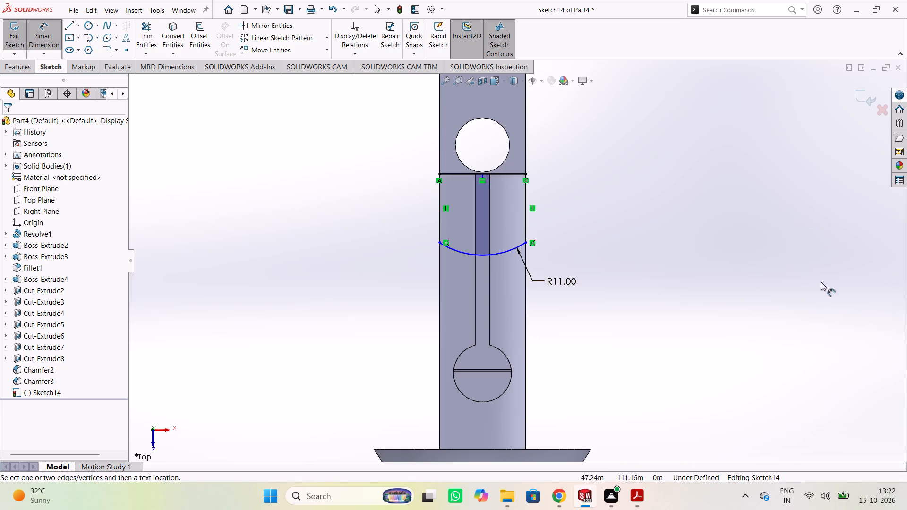
Dimension the distance from the arc's midpoint to the line across the short jaw's free end and set it to 11 m.
left_click(483, 255)
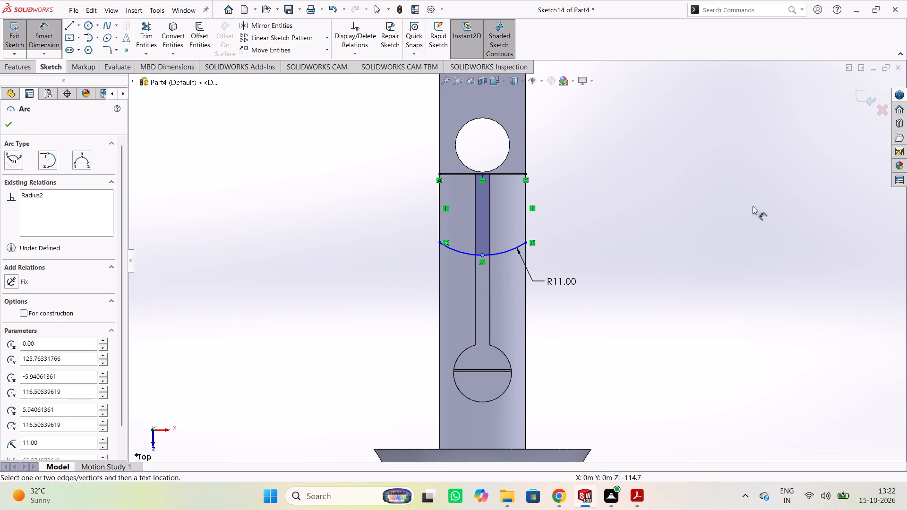
left_click_drag(507, 171, 508, 176)
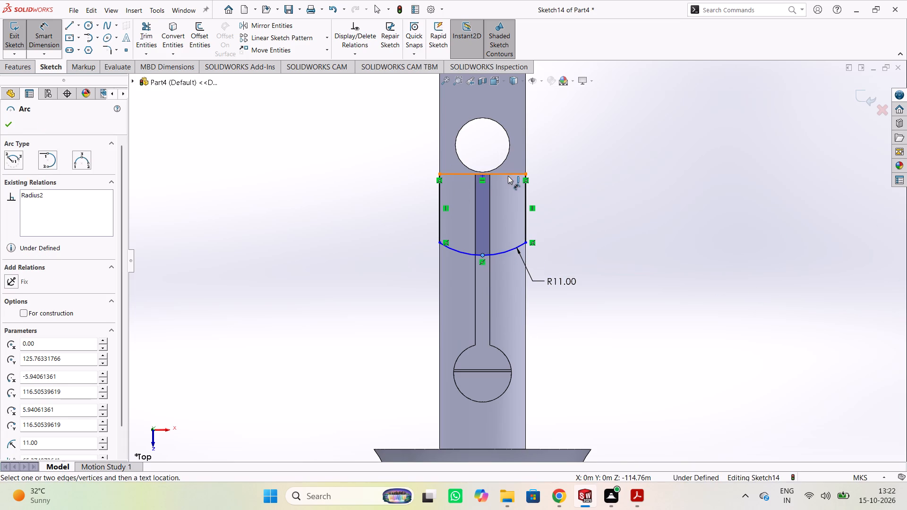
left_click(619, 213)
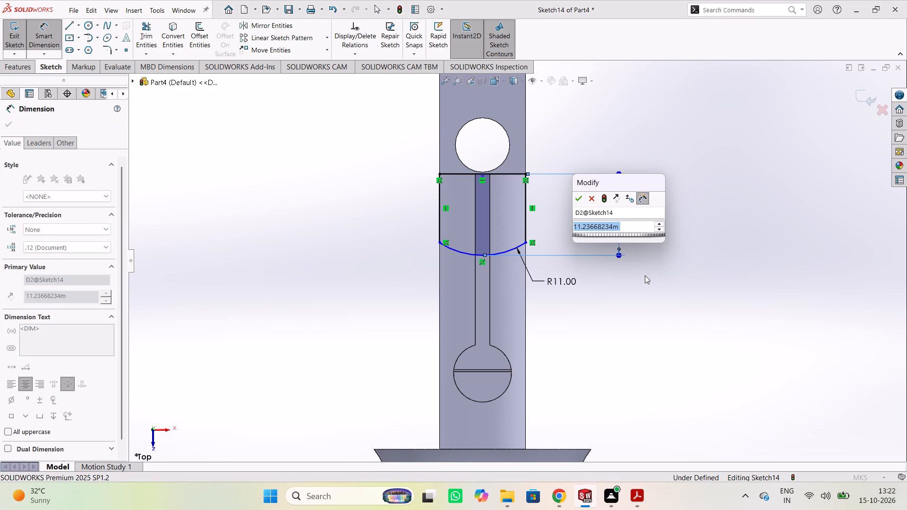
type("11")
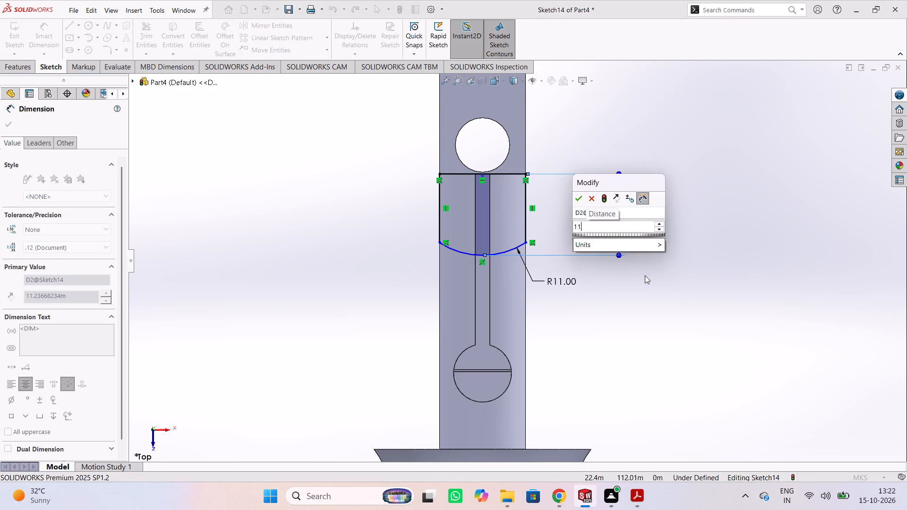
key("Return")
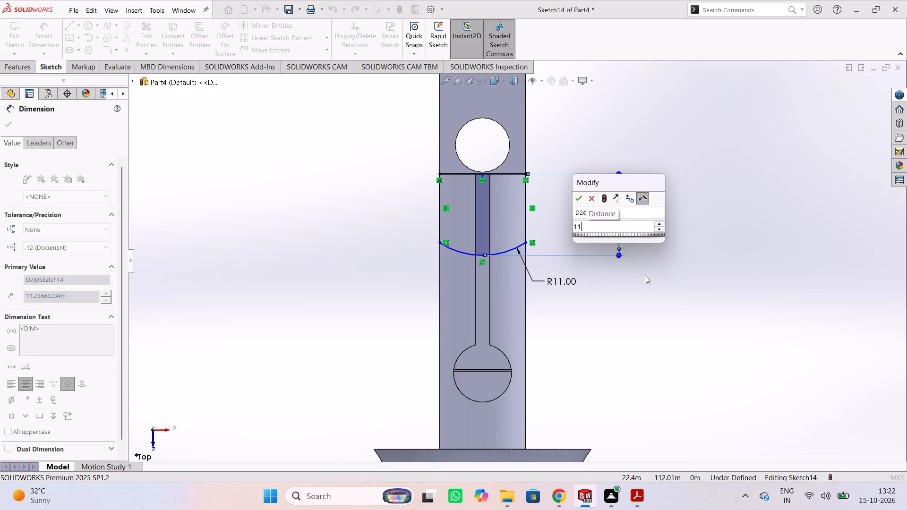
left_click(608, 292)
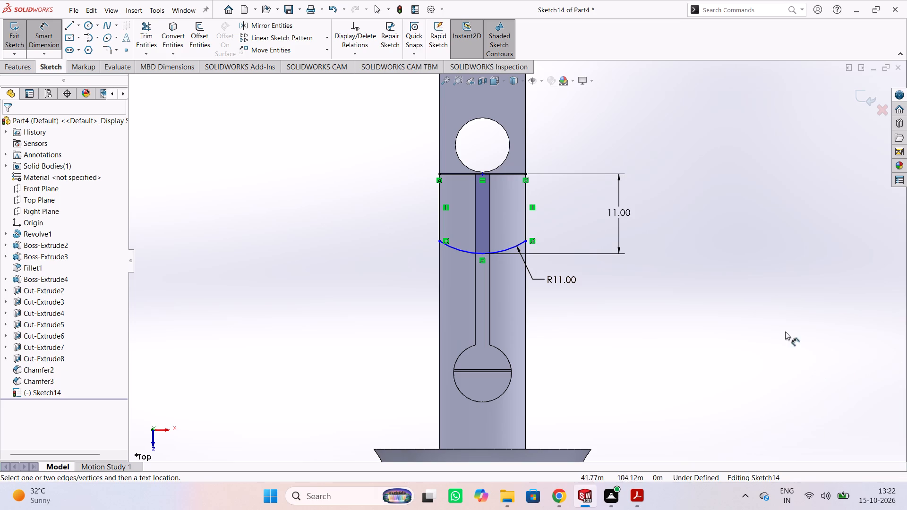
middle_click_drag(770, 337, 616, 412)
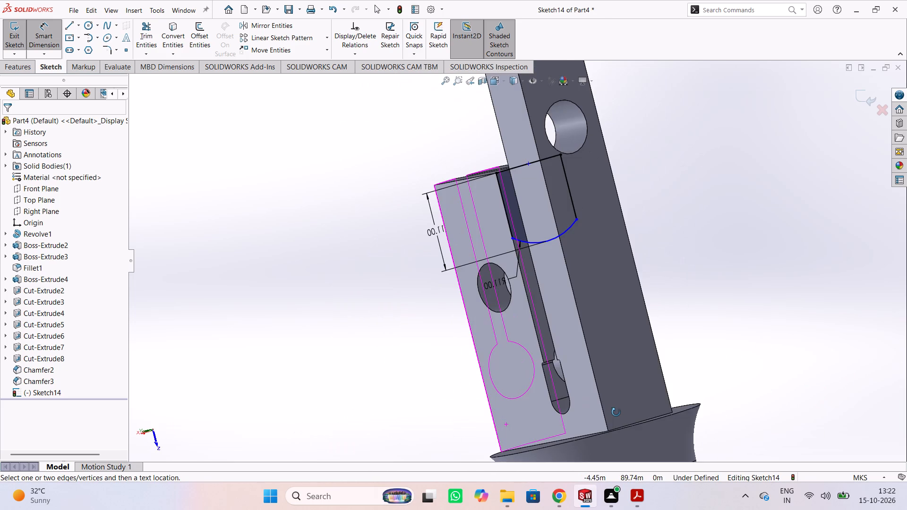
Delete the 11 m distance dimension between the arc and the line across the short jaw's free end.
middle_click_drag(616, 412, 646, 415)
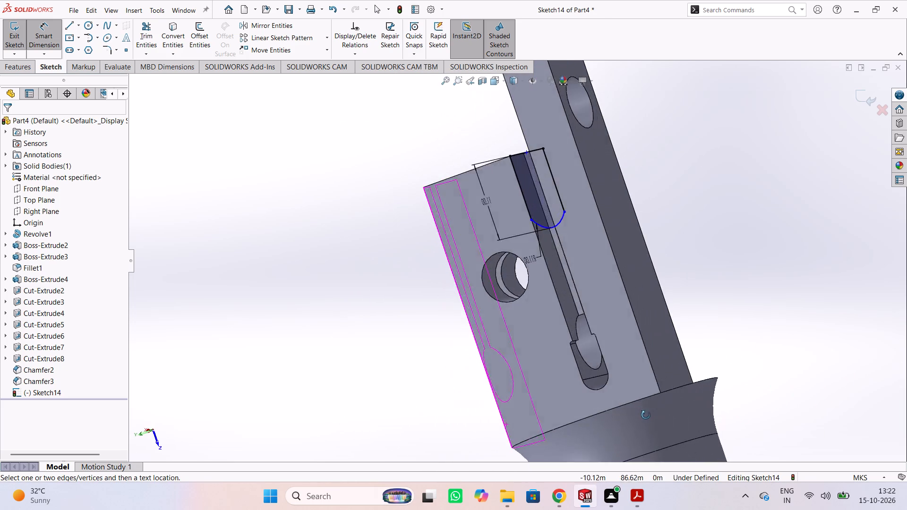
middle_click_drag(646, 415, 747, 195)
middle_click_drag(692, 289, 709, 219)
scroll(665, 275, "down", 1)
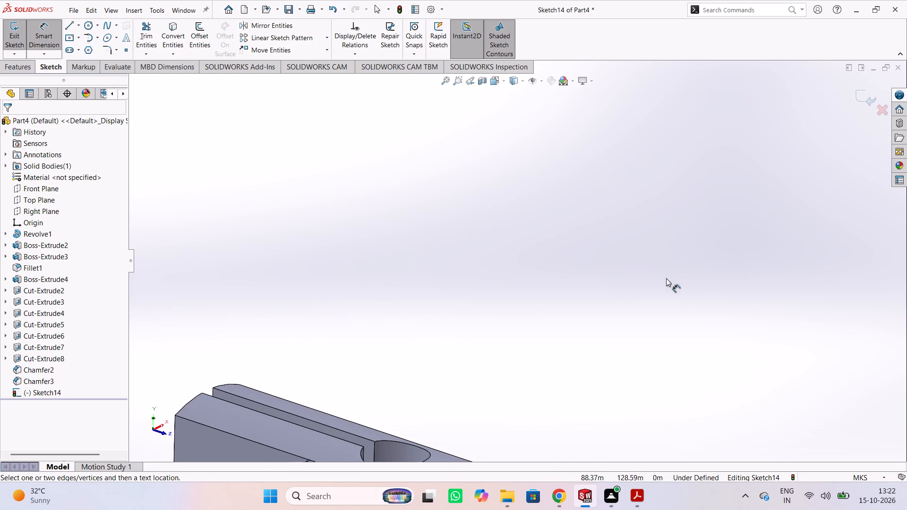
scroll(666, 292, "up", 4)
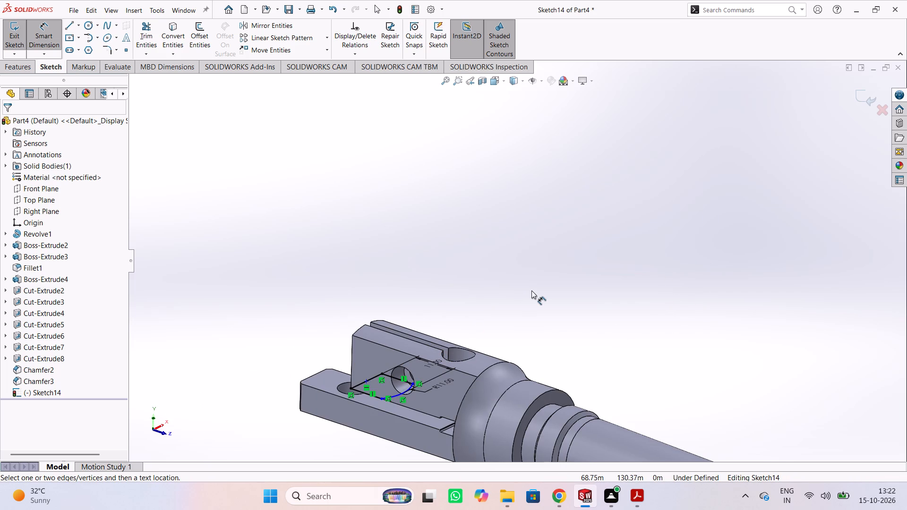
key("ctrl+8")
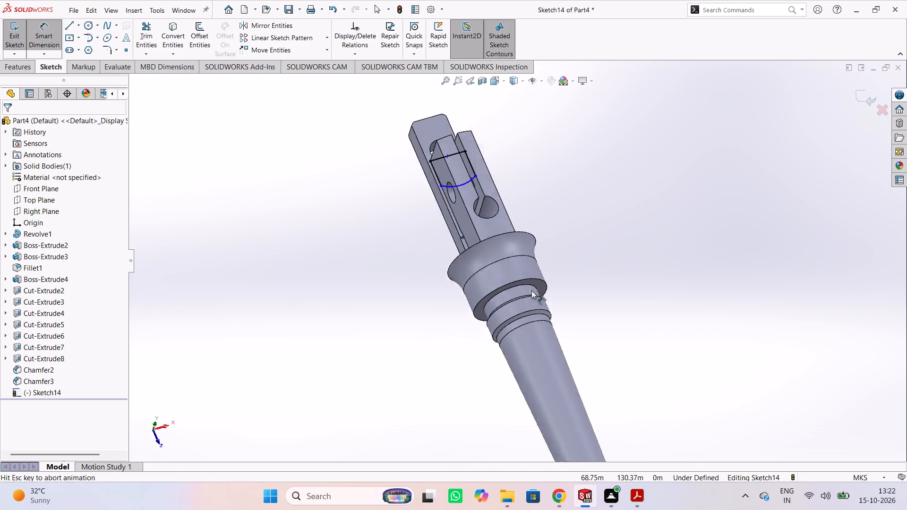
scroll(496, 185, "down", 3)
scroll(531, 136, "down", 2)
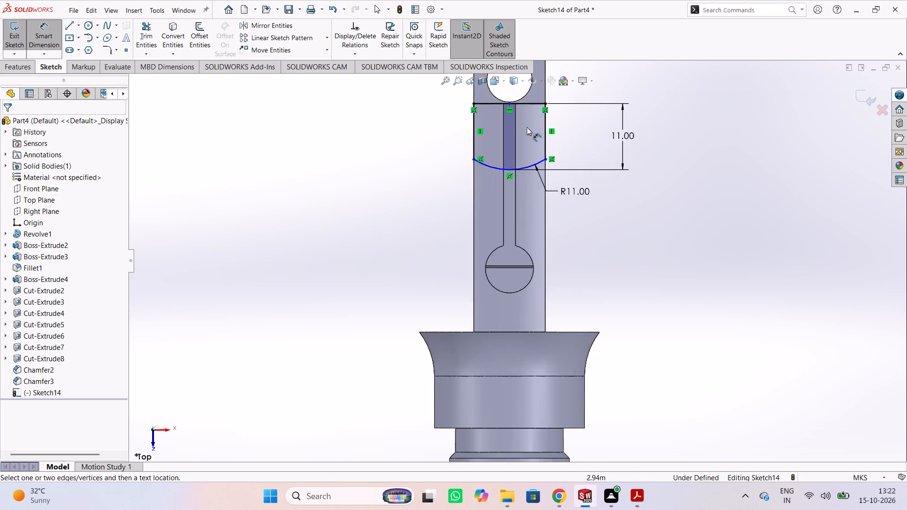
scroll(527, 127, "down", 5)
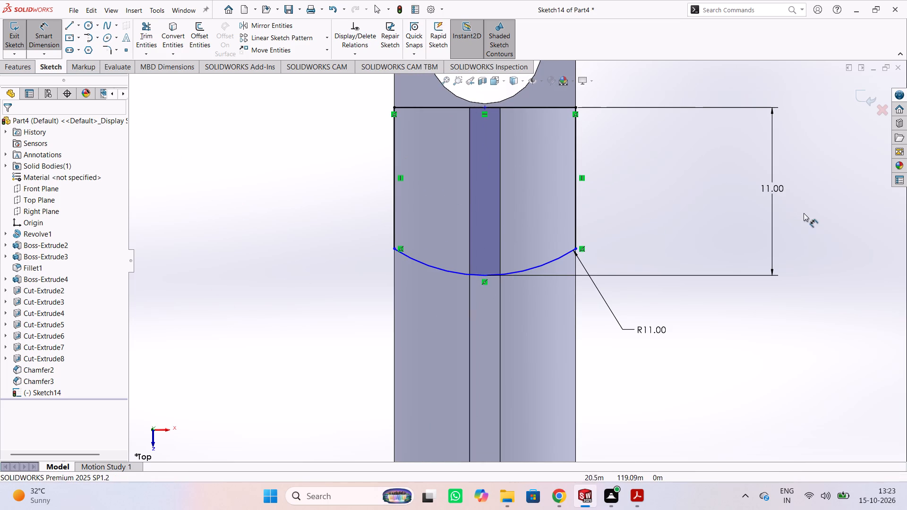
left_click_drag(810, 212, 806, 207)
key("Escape")
left_click_drag(812, 206, 725, 195)
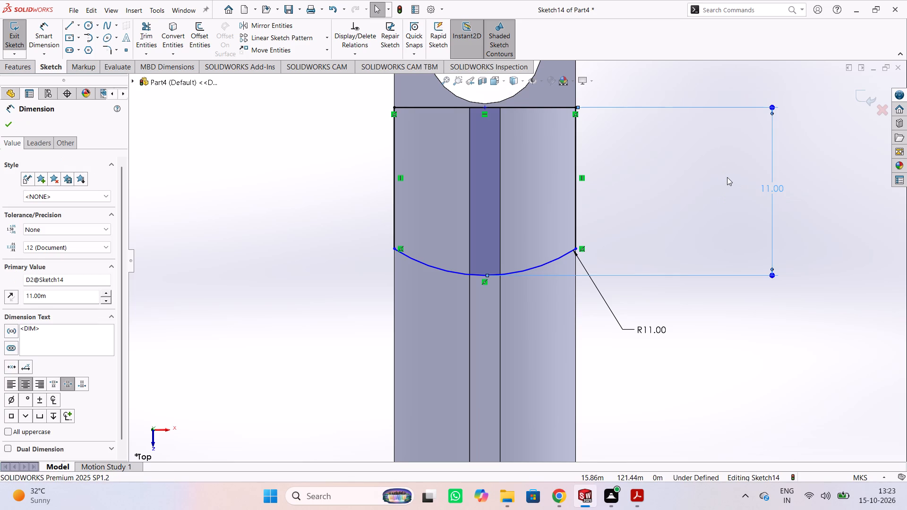
key("Delete")
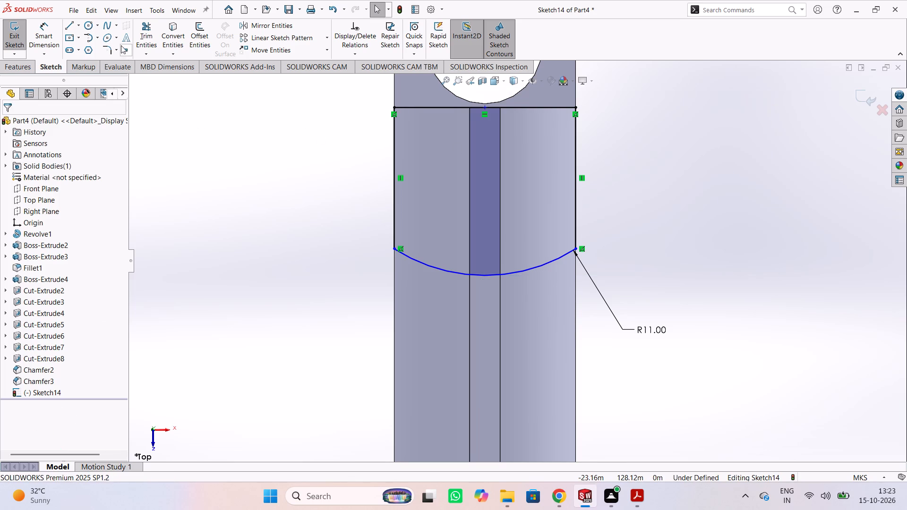
Draw two lines about 10.95 m long along both slot edges, from the short jaw's free-end line to the arc.
left_click(65, 25)
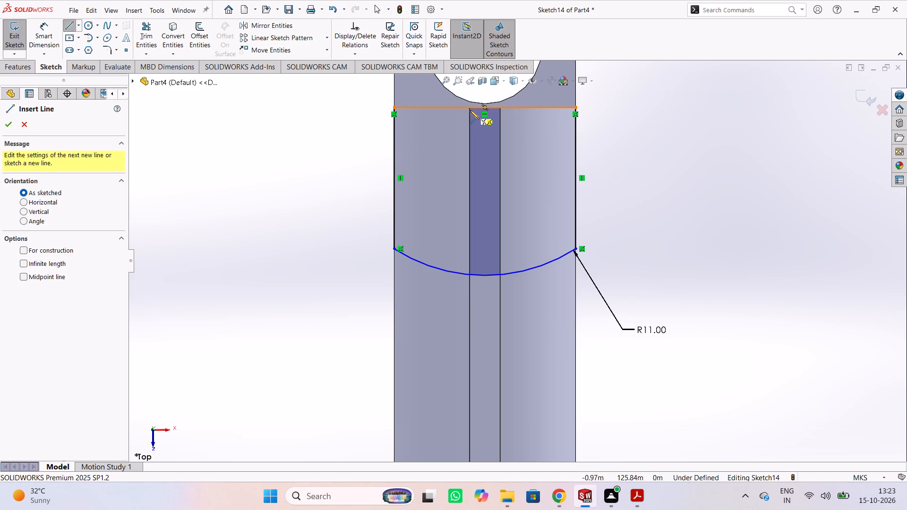
scroll(463, 106, "down", 3)
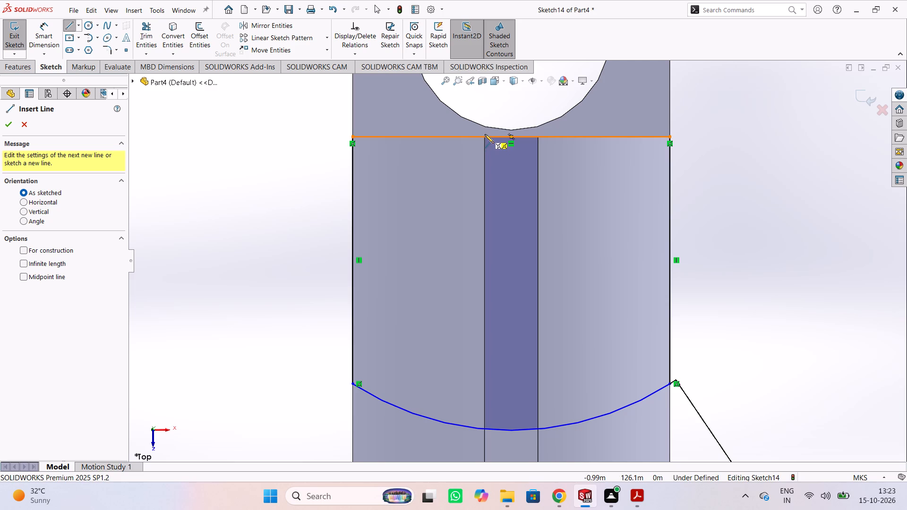
left_click(483, 136)
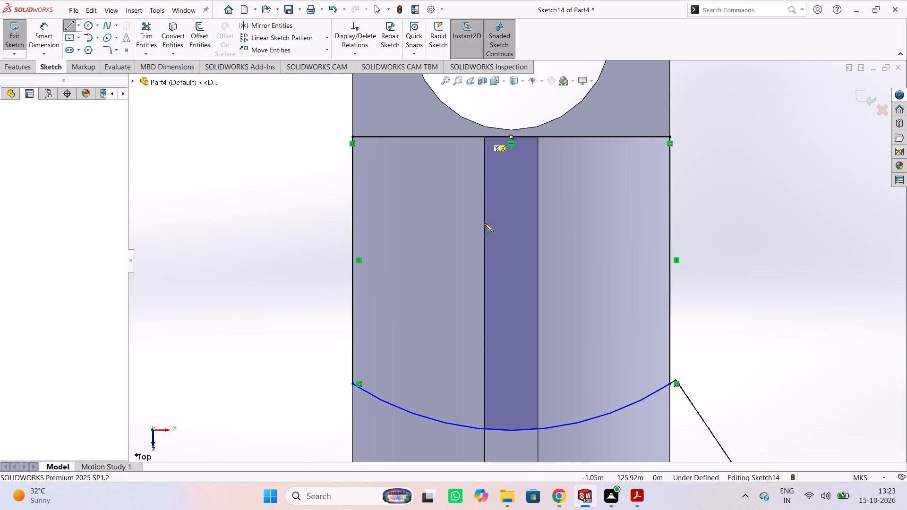
left_click(485, 430)
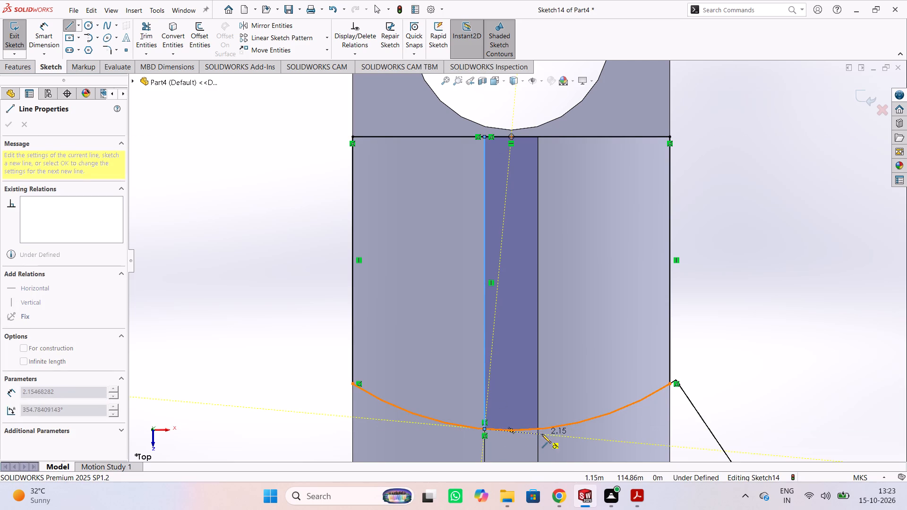
key("Escape")
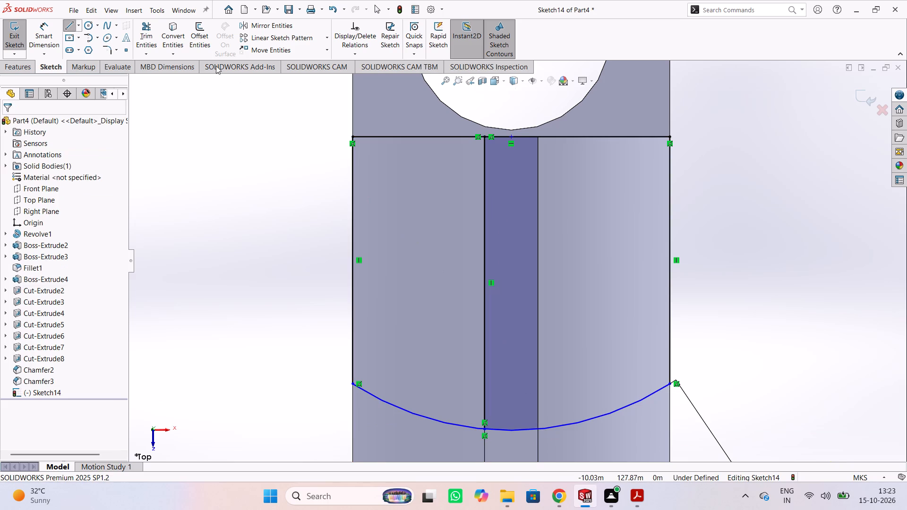
left_click(70, 25)
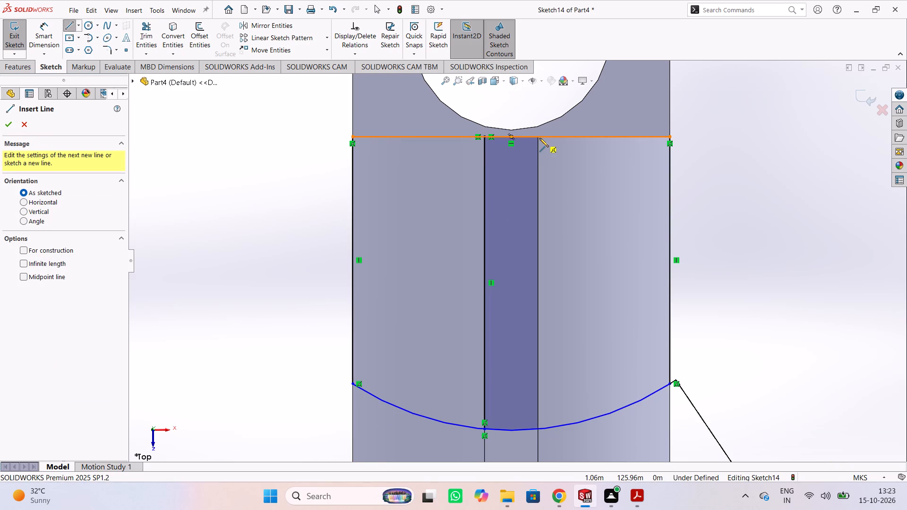
left_click(539, 136)
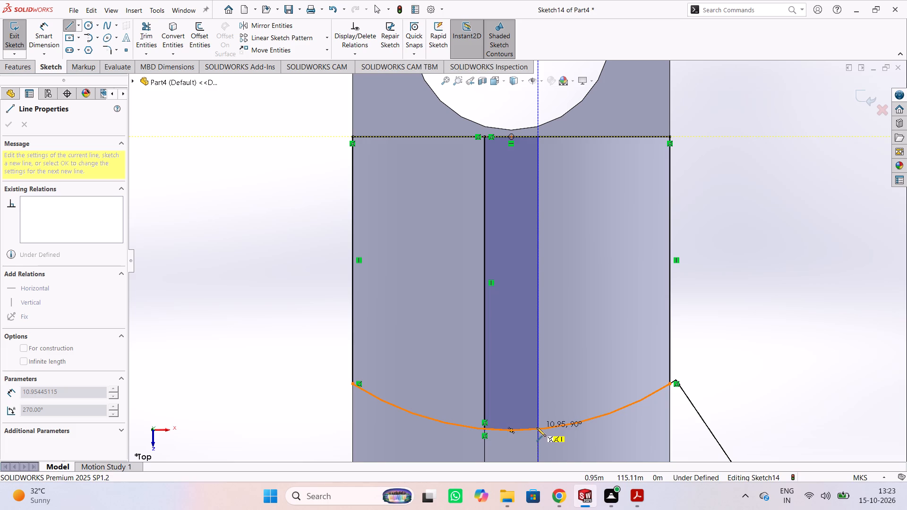
left_click(538, 429)
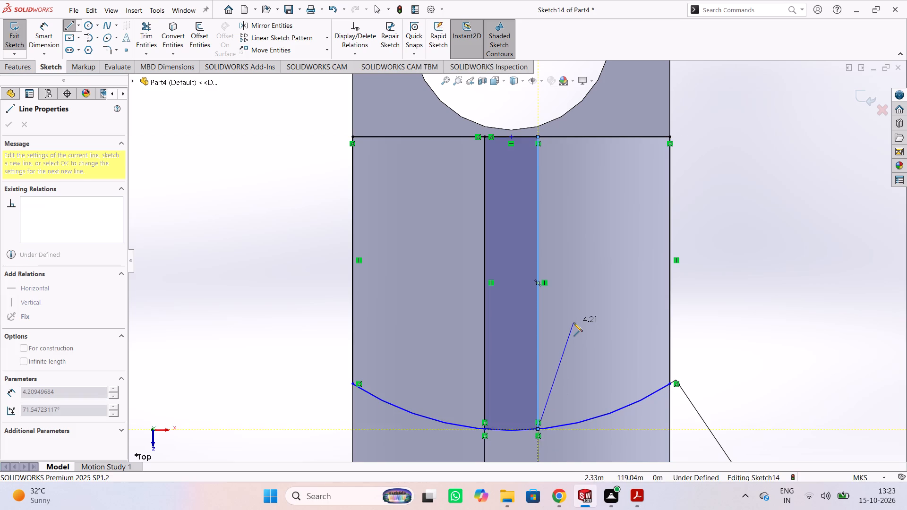
key("Escape")
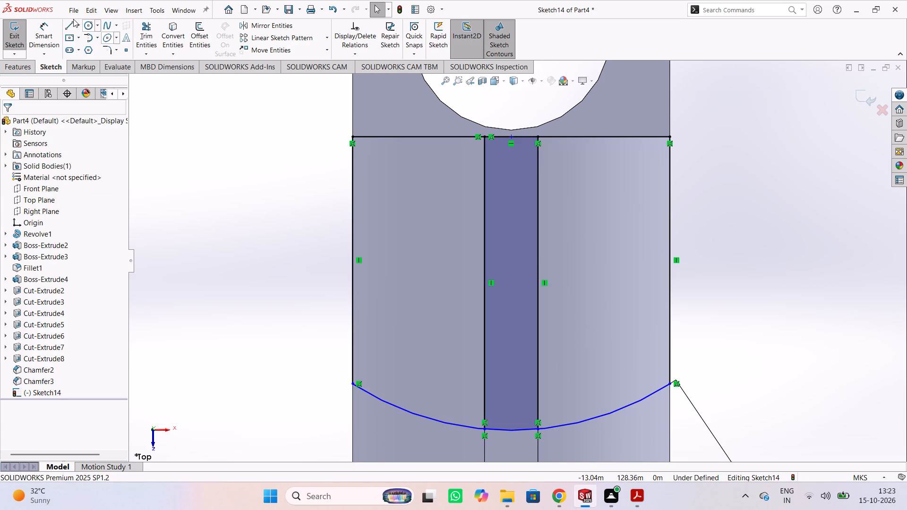
Trim away the parts of the free-end line and the arc that lie between the two slot-edge lines.
left_click(152, 32)
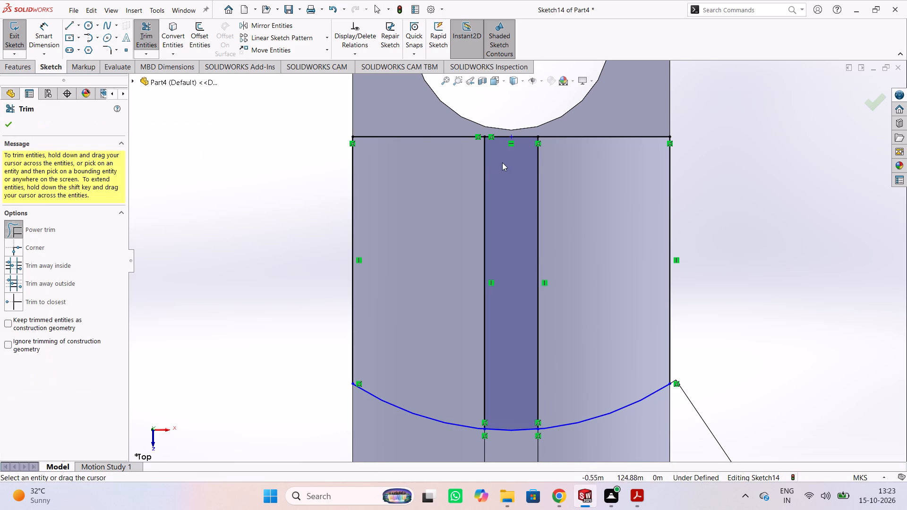
left_click_drag(505, 164, 518, 116)
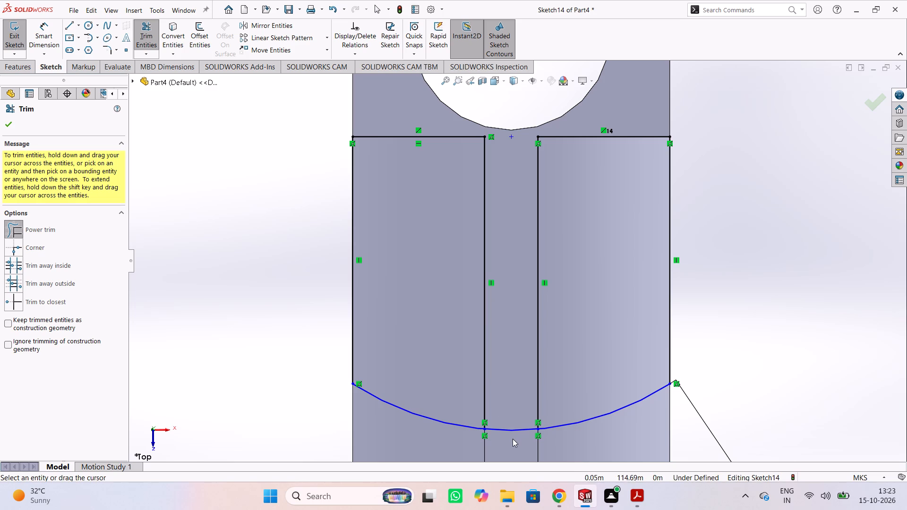
left_click_drag(513, 441, 519, 409)
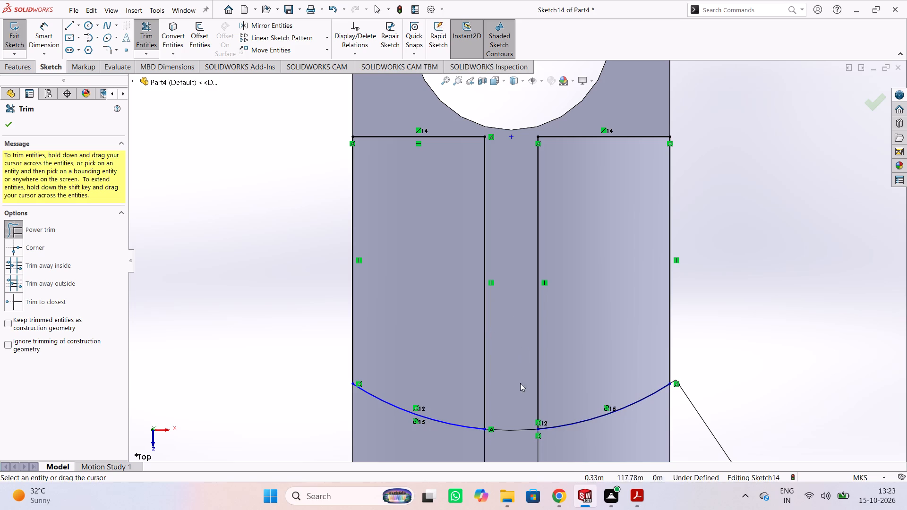
left_click_drag(513, 443, 513, 391)
scroll(204, 236, "down", 1)
scroll(207, 236, "up", 3)
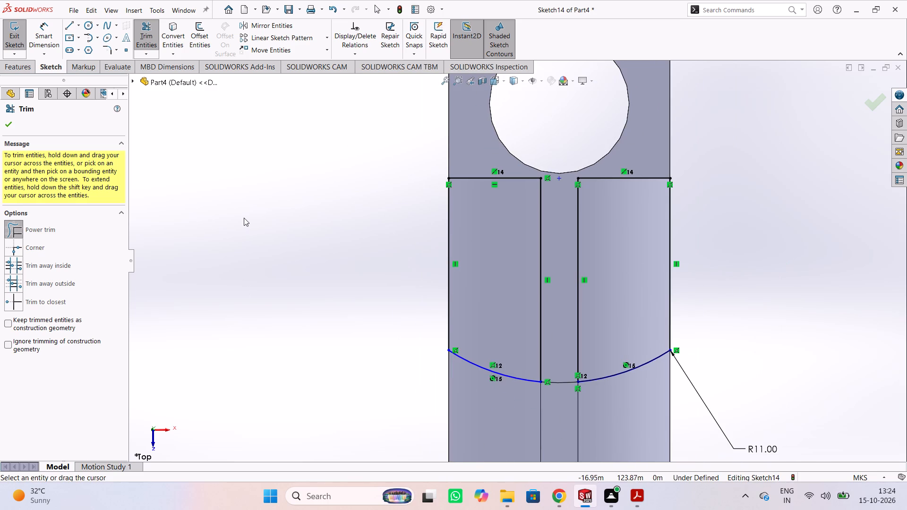
left_click(6, 127)
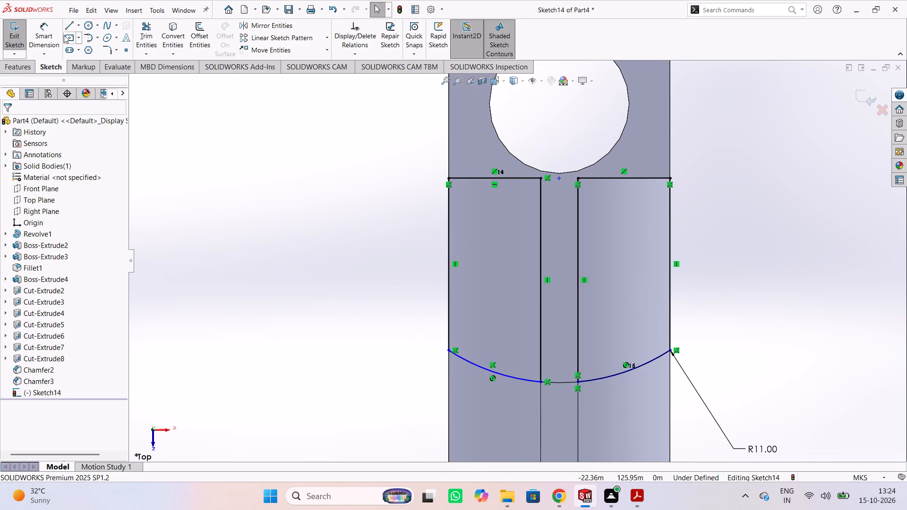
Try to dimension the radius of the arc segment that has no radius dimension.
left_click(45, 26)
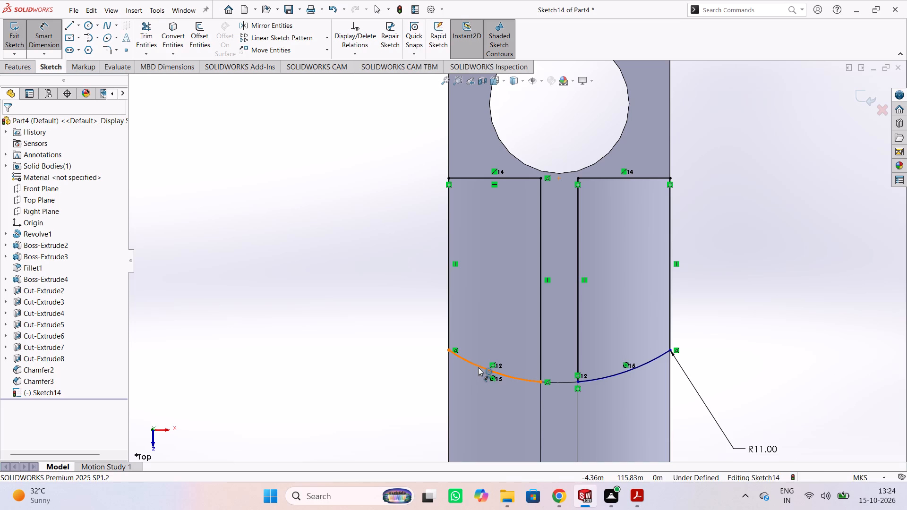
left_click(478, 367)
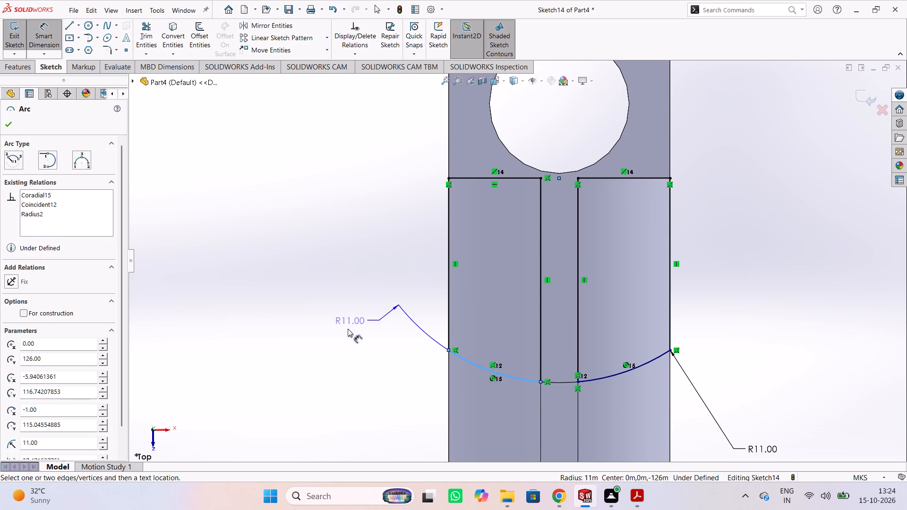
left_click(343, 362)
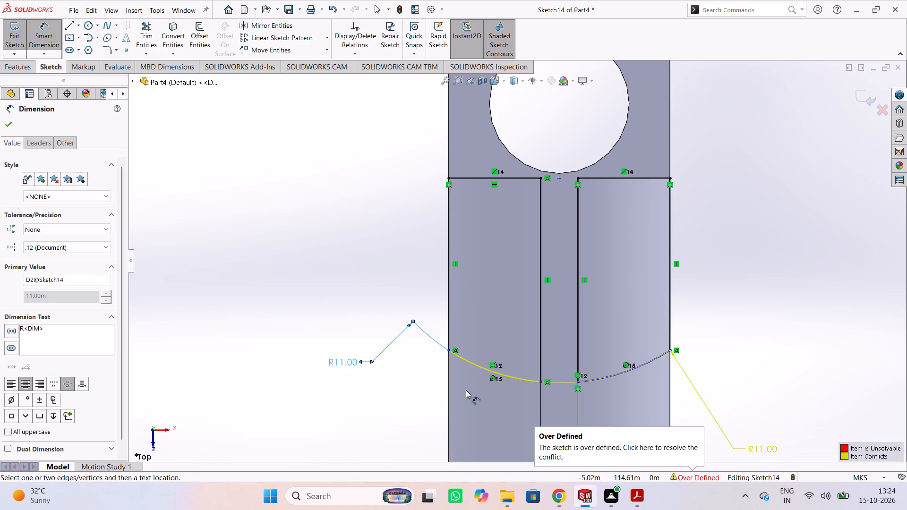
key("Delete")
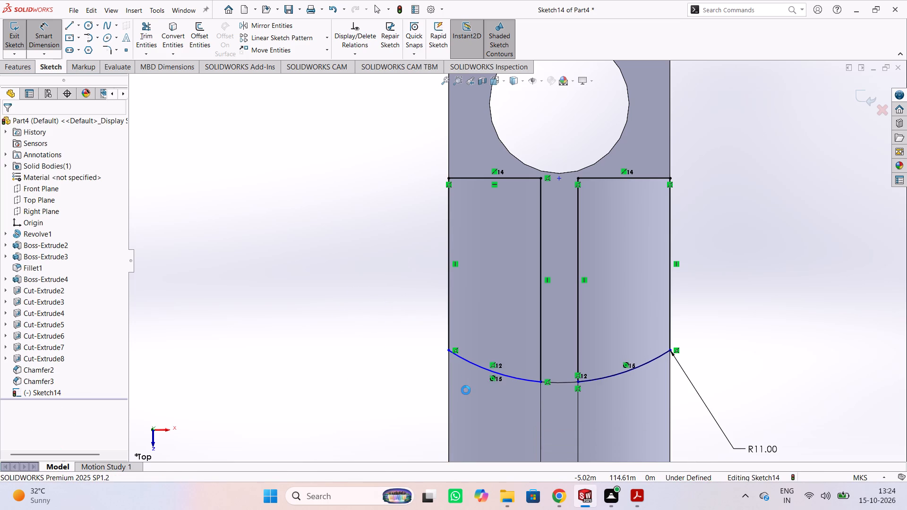
Dimension the distance from that arc segment's outer end to the free-end line, keeping the value as drawn.
left_click(446, 351)
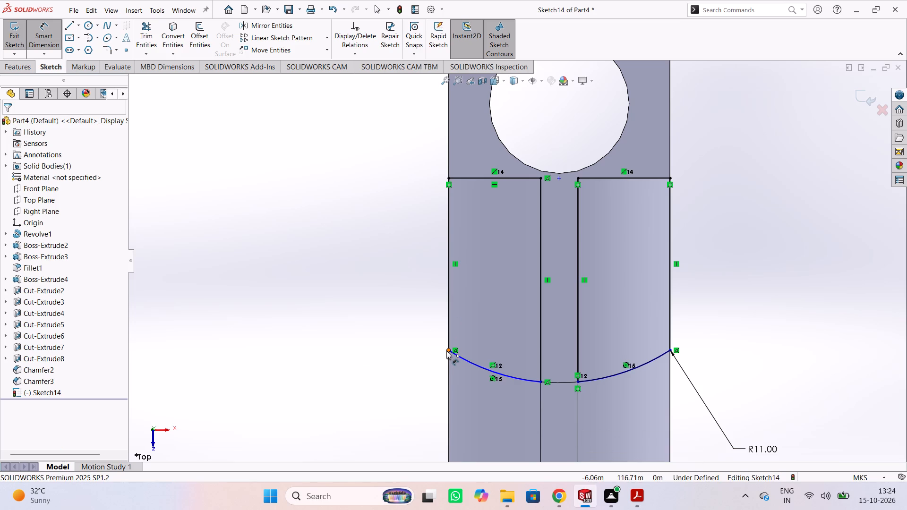
left_click(469, 178)
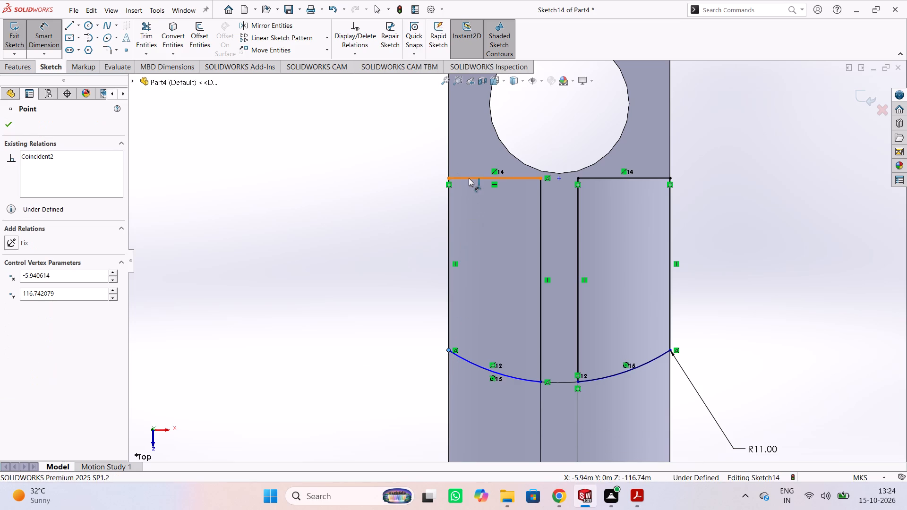
left_click(387, 274)
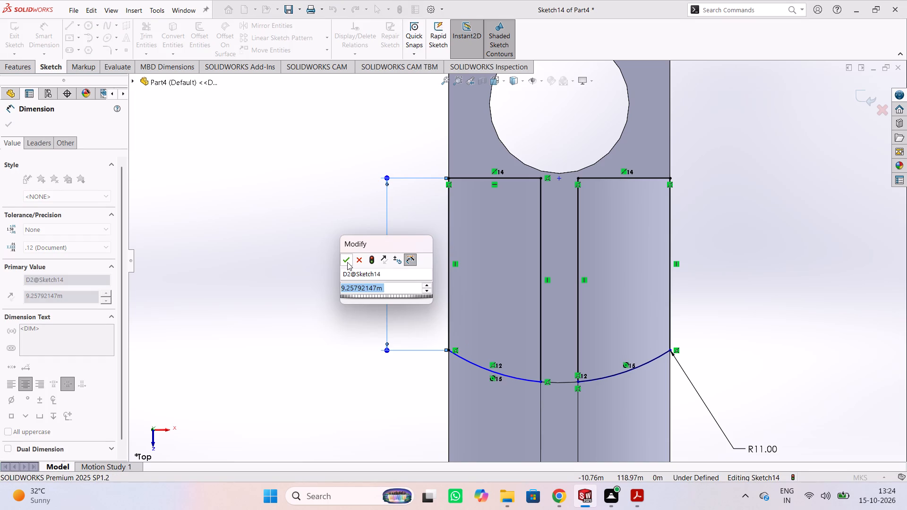
left_click(347, 262)
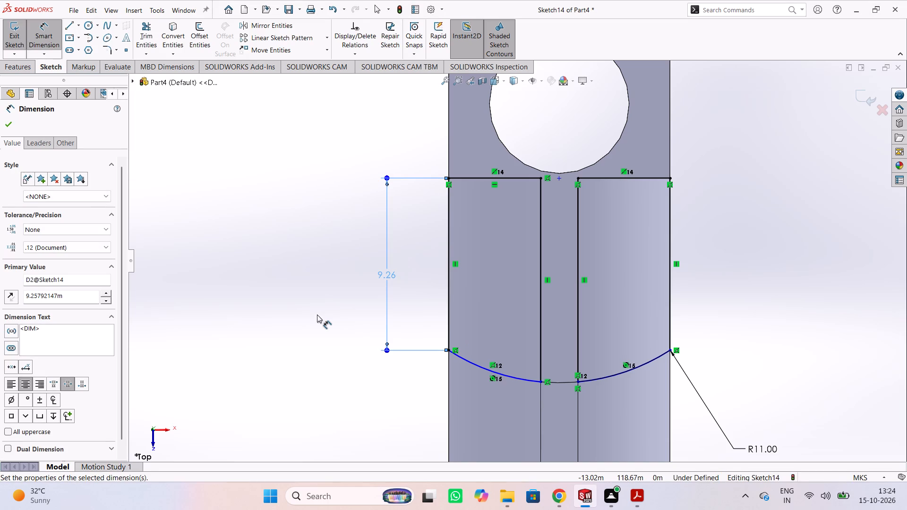
left_click(317, 314)
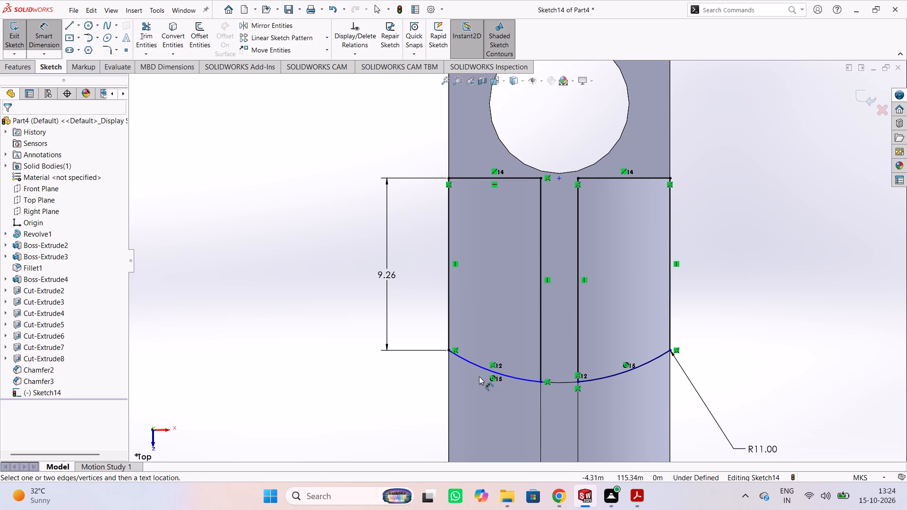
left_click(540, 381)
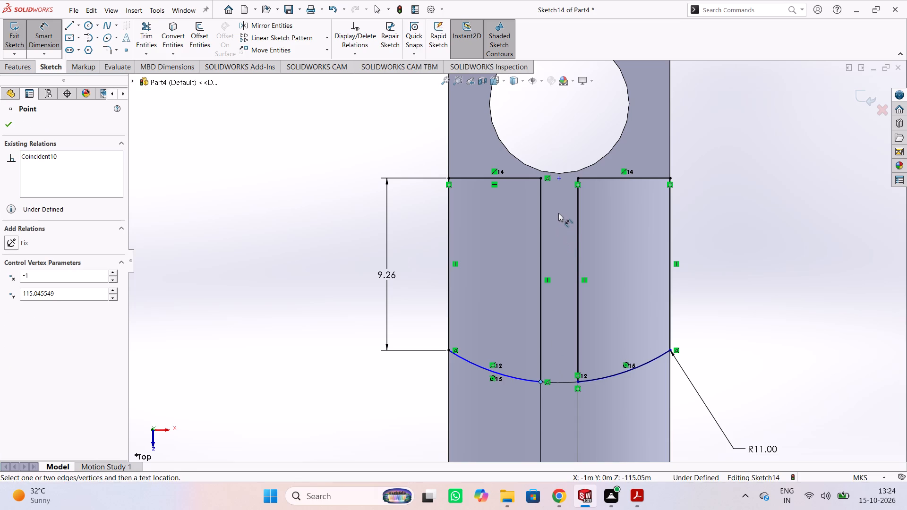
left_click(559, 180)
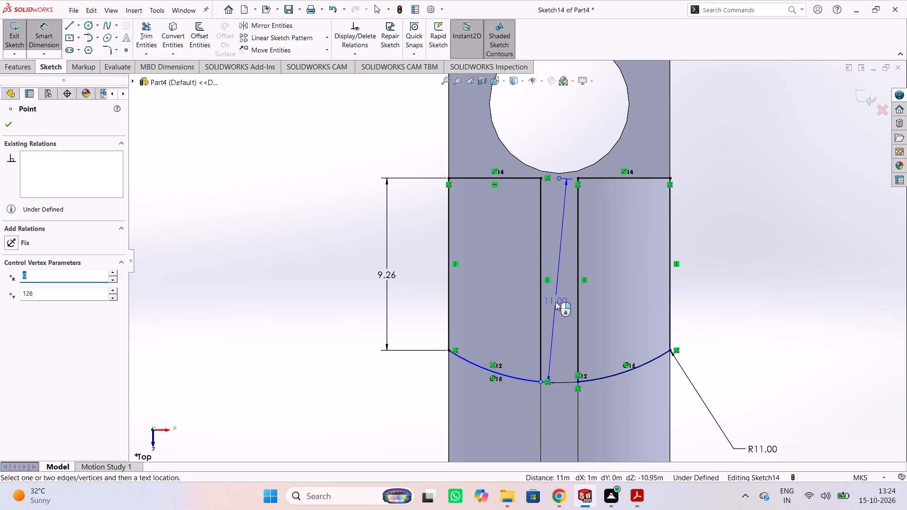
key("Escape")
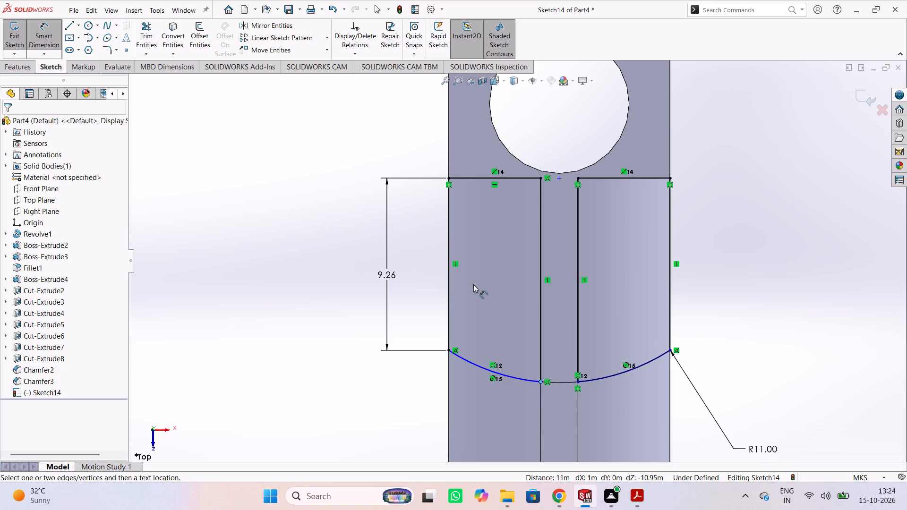
Check the properties of the arc's outer endpoint and the slot-edge line on the side carrying the 9.26 dimension.
scroll(472, 284, "down", 1)
scroll(480, 284, "up", 4)
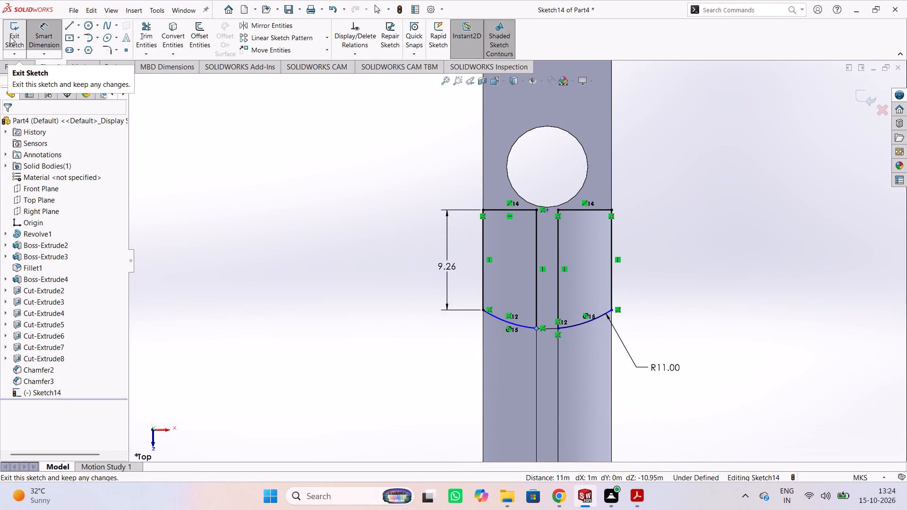
left_click(41, 32)
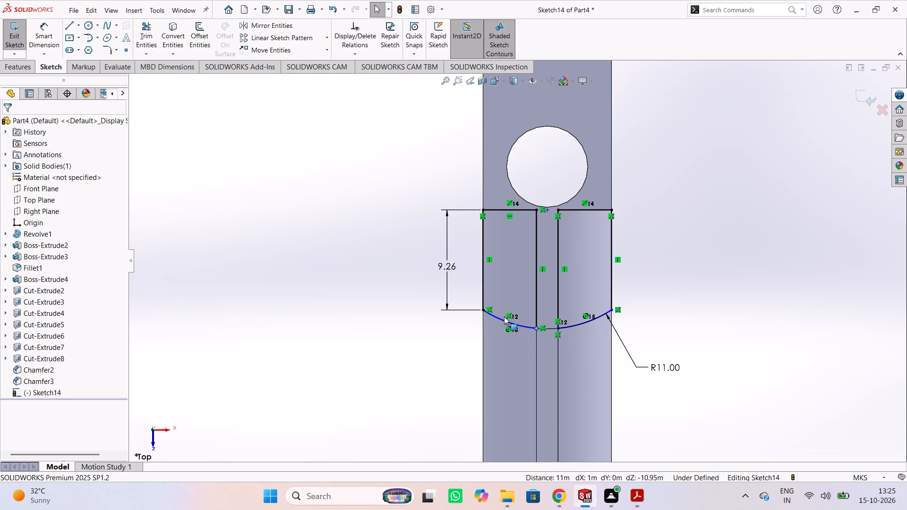
left_click(483, 311)
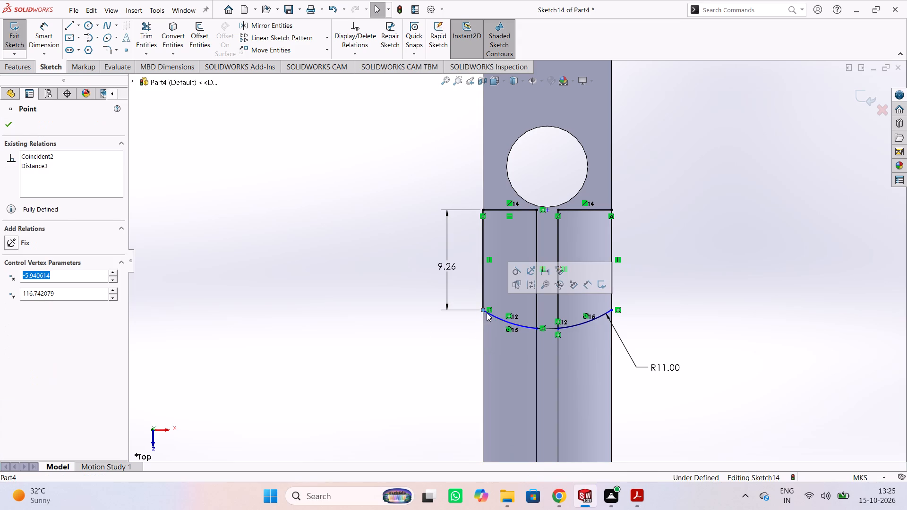
left_click(536, 310)
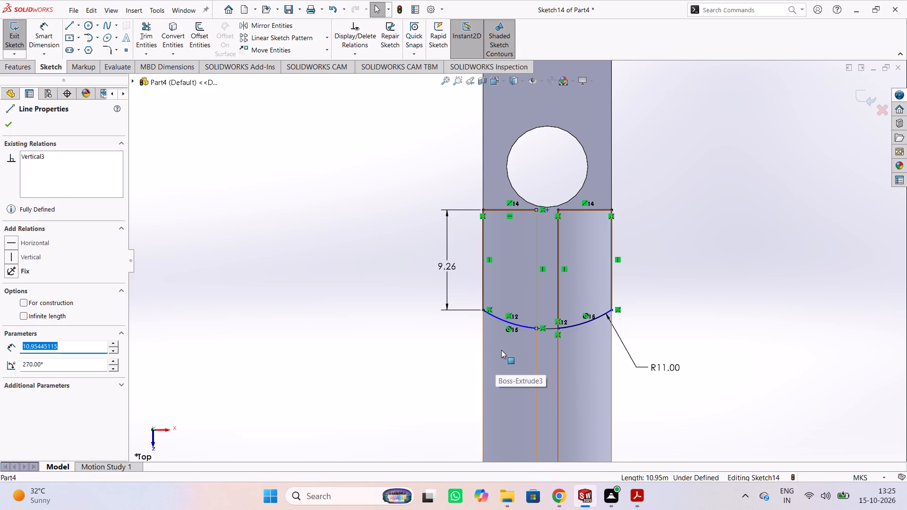
key("Escape")
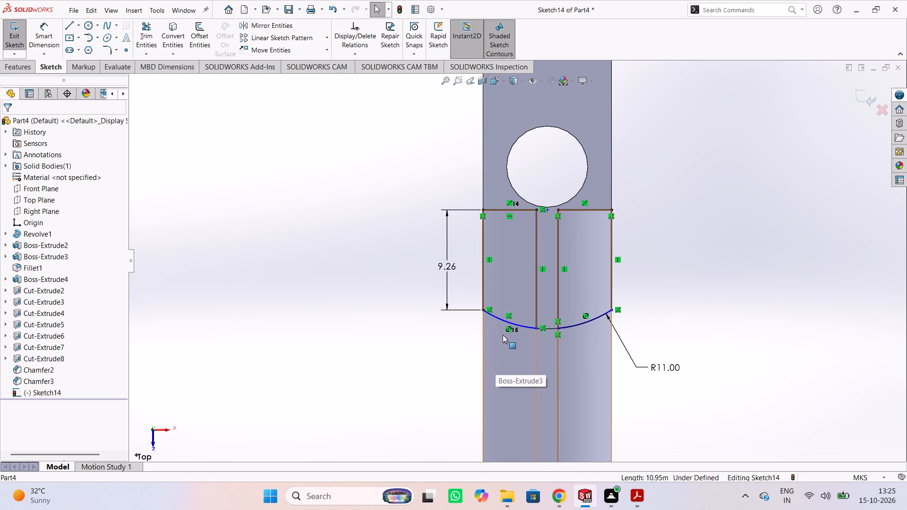
Examine closely where both arc segments meet the slot edges and where the R11.00 arc meets the jaw's outer edge.
right_click(325, 301)
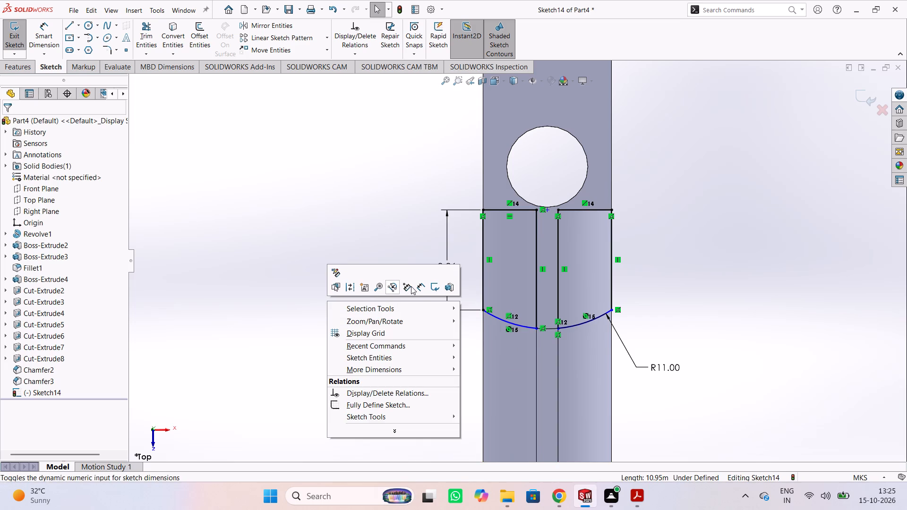
left_click(418, 286)
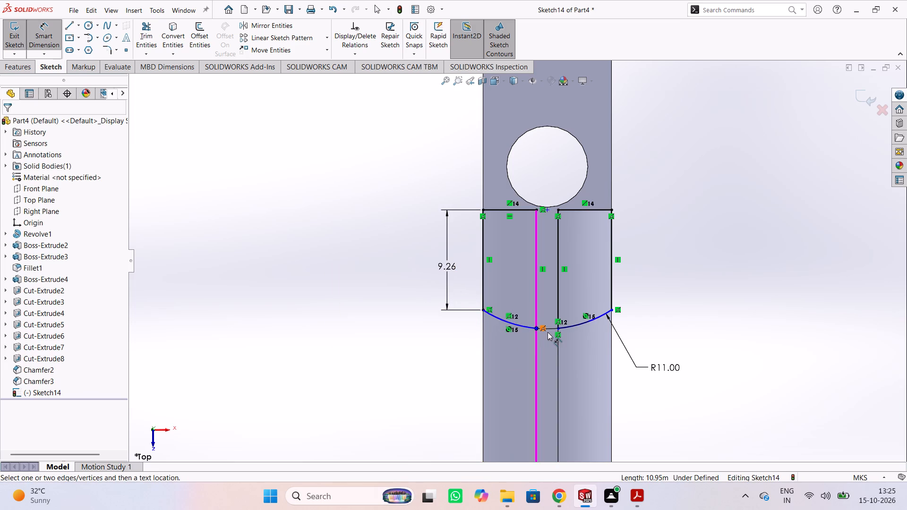
scroll(548, 332, "down", 7)
scroll(477, 231, "down", 4)
scroll(537, 292, "down", 4)
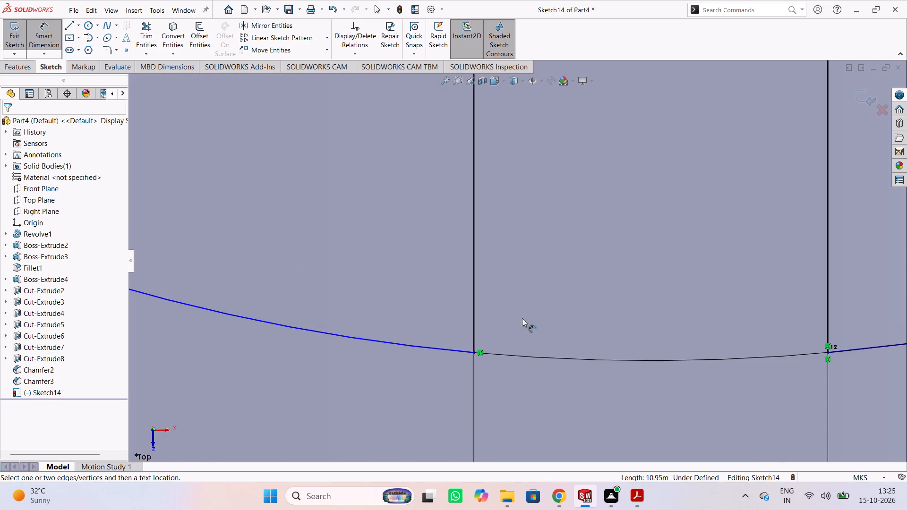
scroll(487, 360, "down", 9)
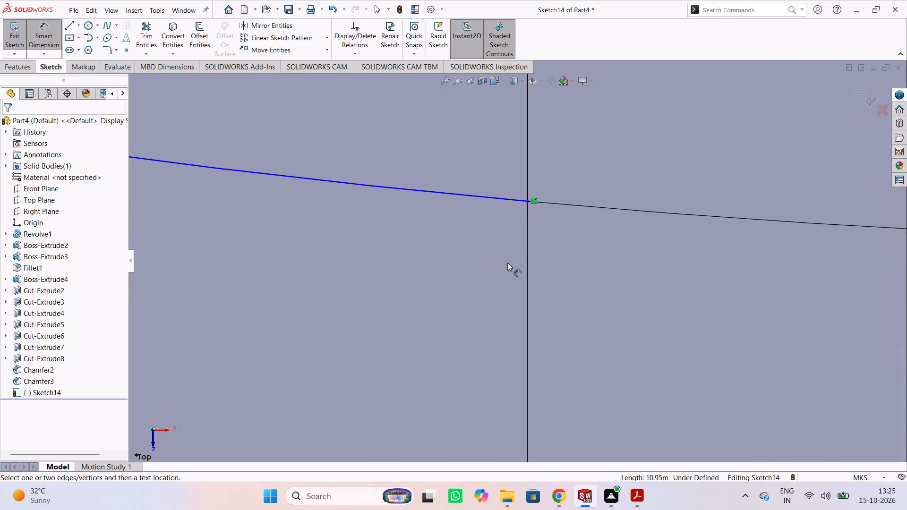
scroll(509, 246, "up", 16)
scroll(598, 260, "down", 6)
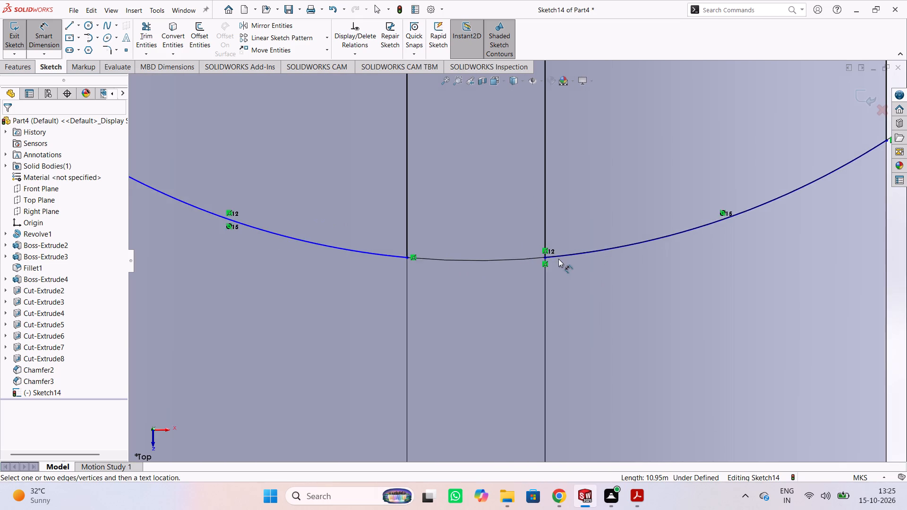
scroll(558, 259, "down", 9)
scroll(403, 233, "down", 7)
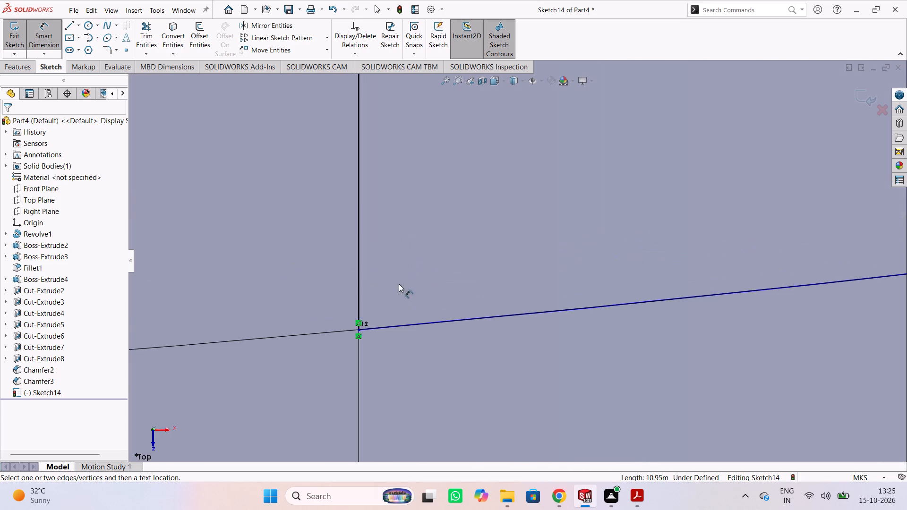
scroll(387, 329, "down", 3)
scroll(384, 327, "up", 5)
scroll(763, 288, "up", 5)
scroll(830, 274, "up", 5)
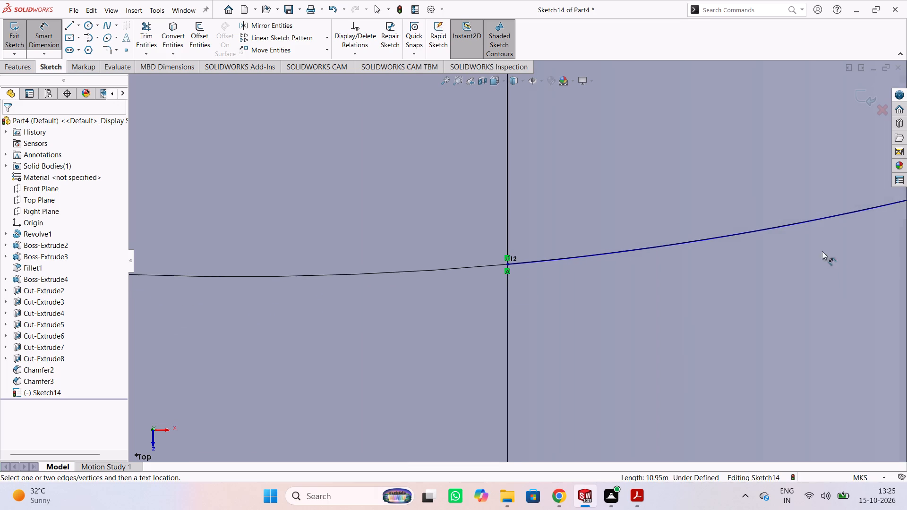
scroll(838, 129, "up", 8)
scroll(833, 154, "down", 6)
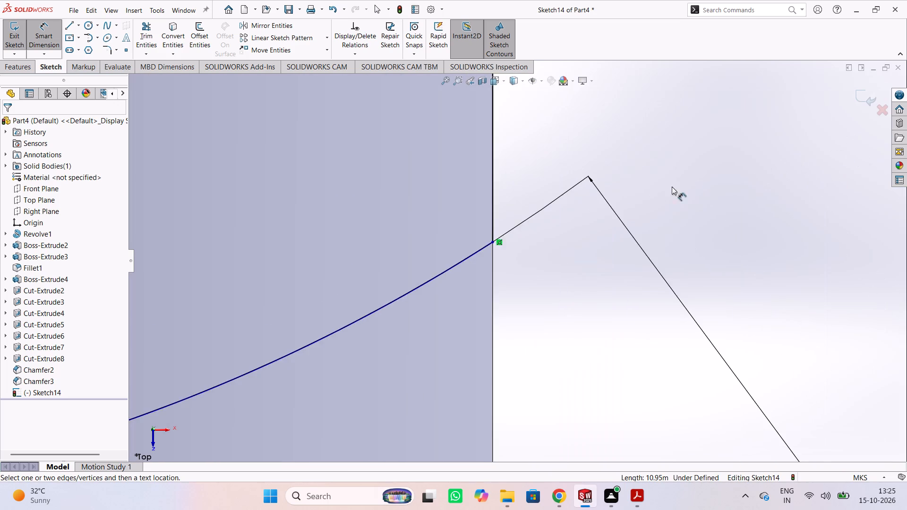
scroll(595, 205, "down", 5)
scroll(269, 255, "down", 5)
scroll(503, 297, "down", 4)
scroll(568, 358, "down", 4)
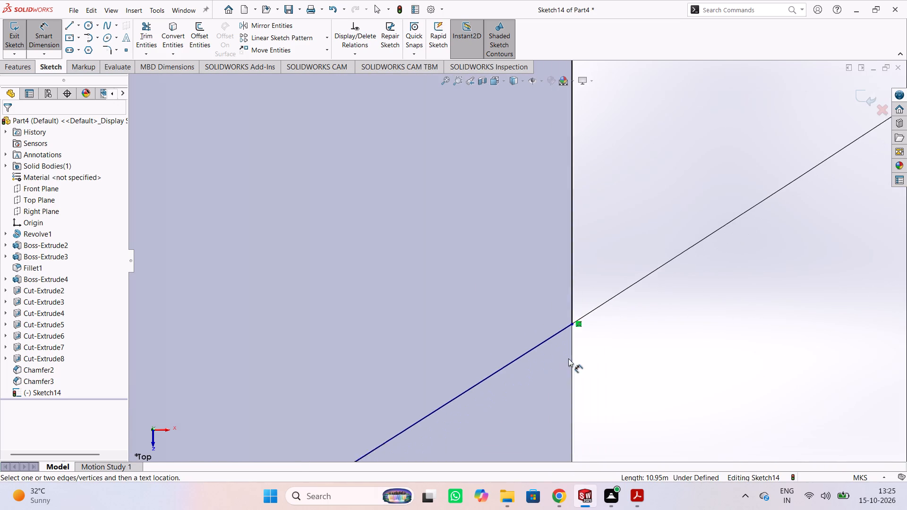
scroll(554, 248, "down", 7)
scroll(630, 359, "down", 1)
scroll(622, 362, "up", 6)
scroll(536, 375, "down", 2)
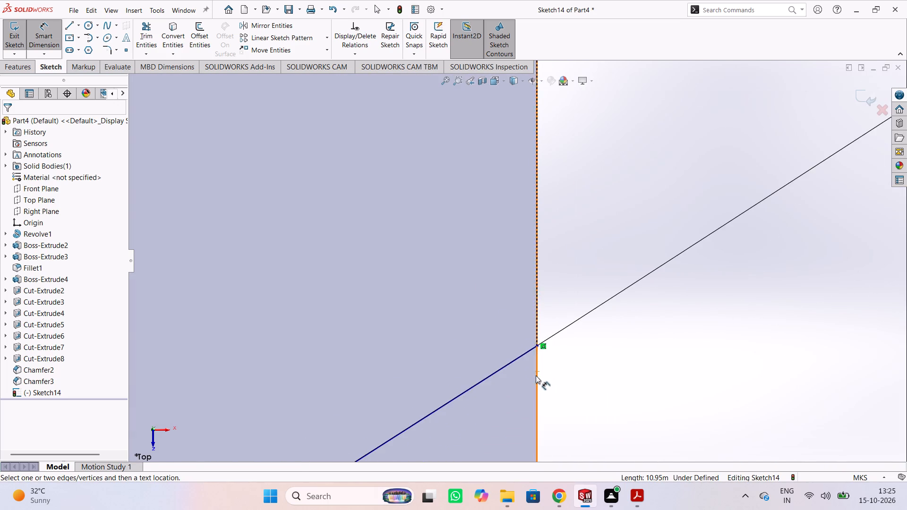
scroll(536, 375, "down", 7)
scroll(527, 155, "down", 6)
scroll(518, 287, "down", 3)
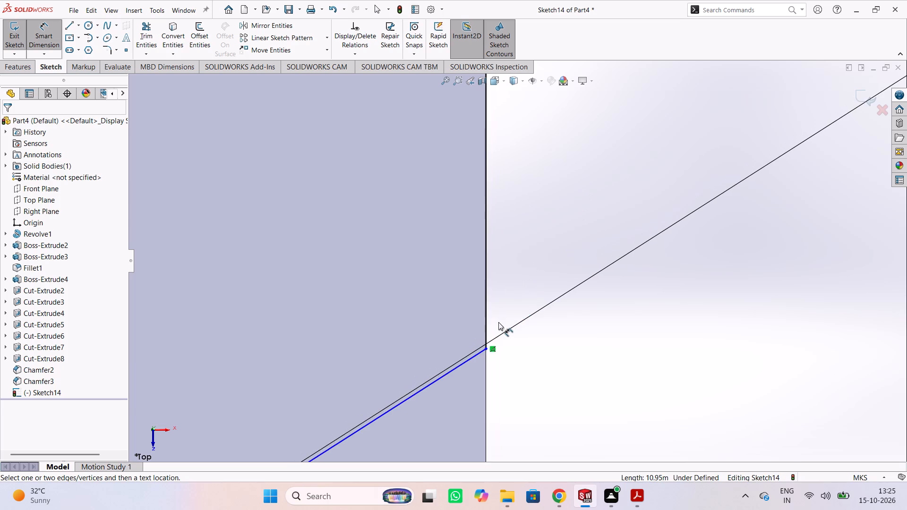
scroll(495, 319, "down", 6)
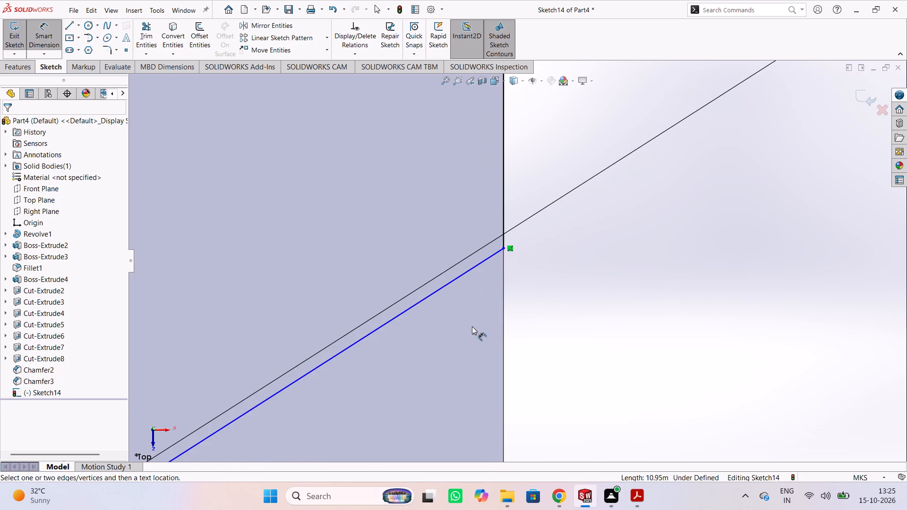
scroll(482, 284, "down", 5)
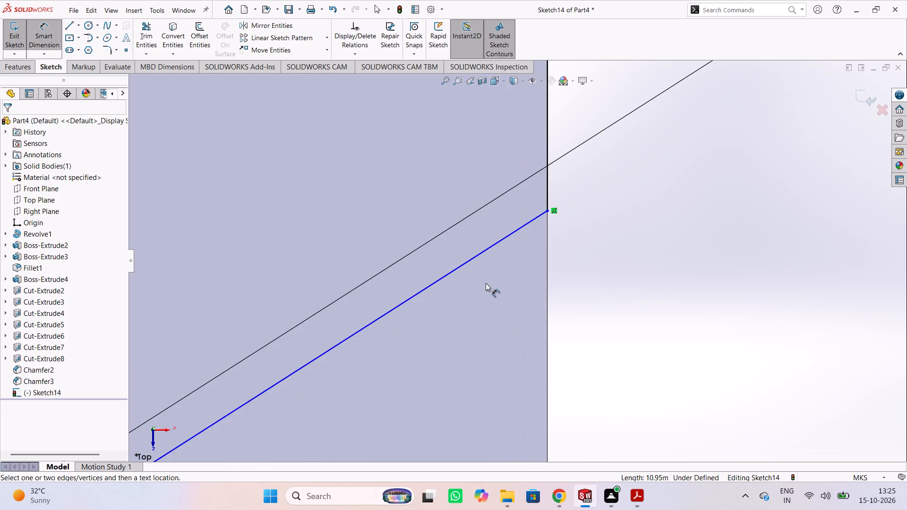
scroll(549, 201, "down", 11)
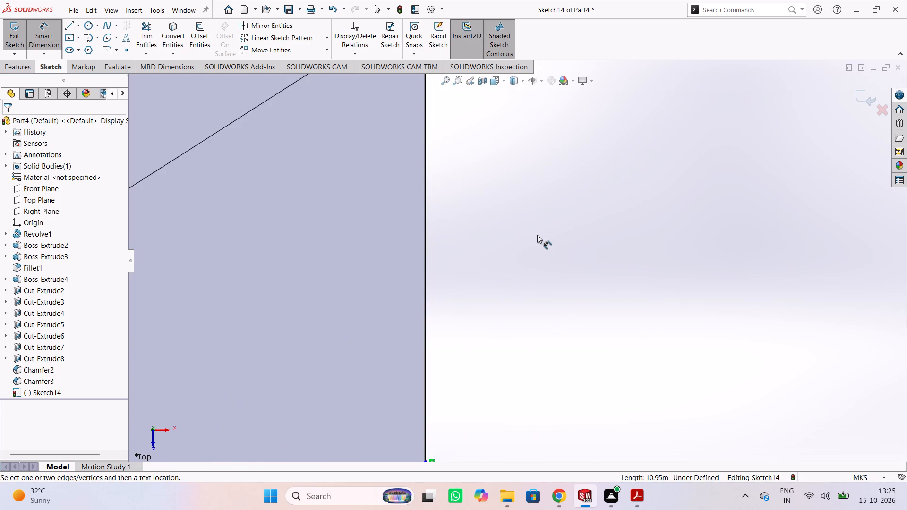
scroll(537, 235, "up", 15)
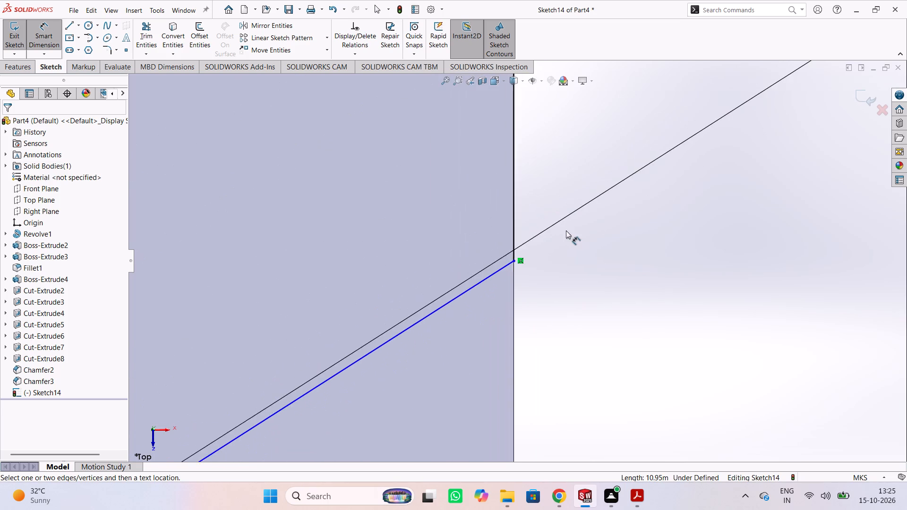
scroll(566, 230, "up", 20)
scroll(566, 230, "up", 4)
scroll(585, 230, "up", 20)
scroll(585, 230, "up", 5)
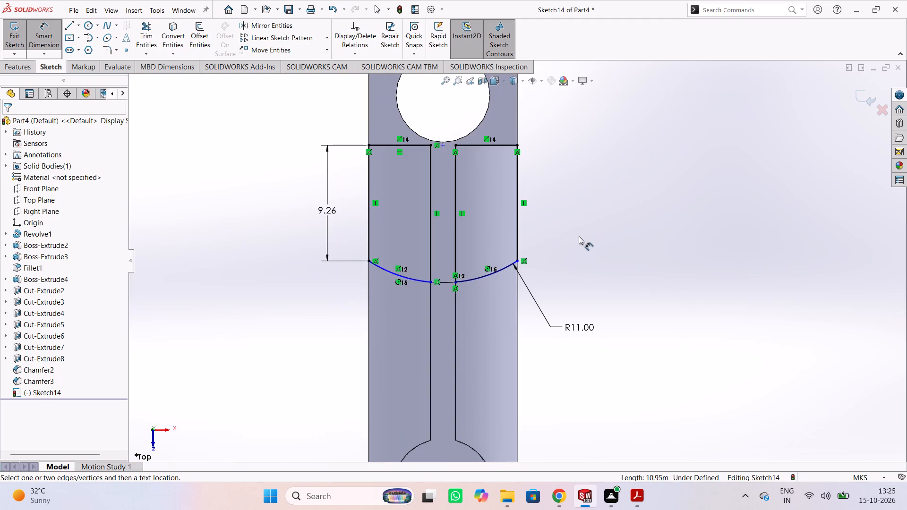
scroll(554, 255, "down", 2)
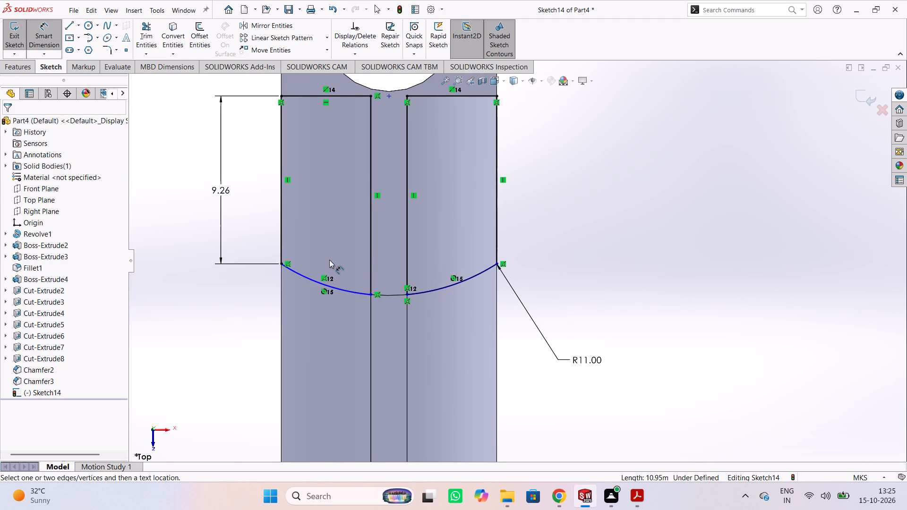
Dimension the slot-edge line nearest the 9.26 dimension to 11 m and close the sketch.
left_click(373, 277)
left_click(388, 225)
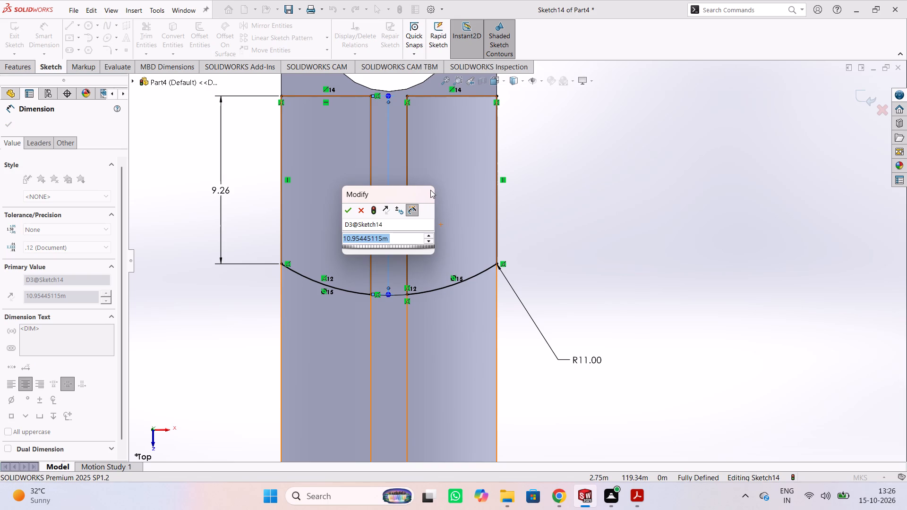
type("11")
key("Return")
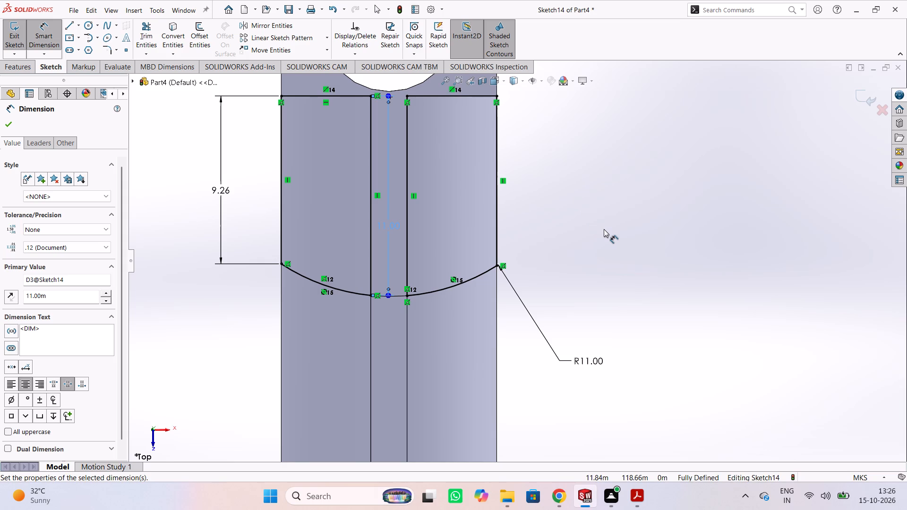
key("Escape")
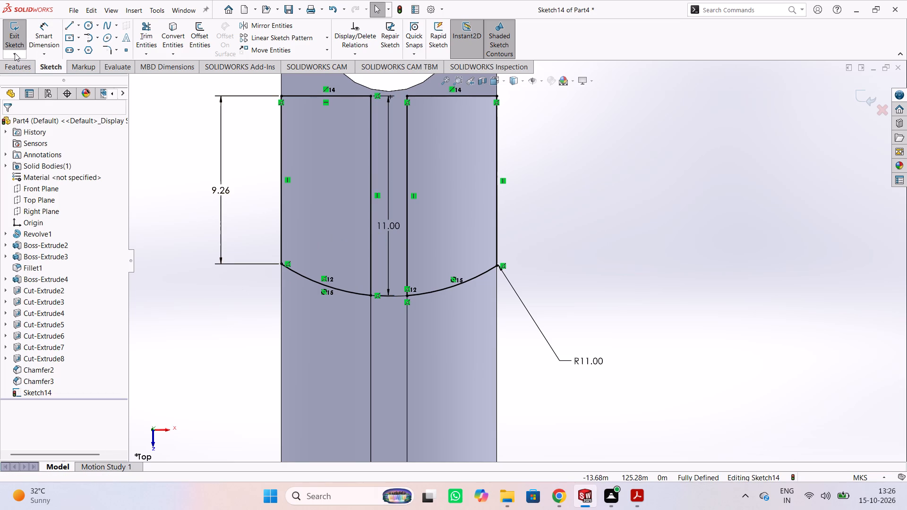
left_click(18, 25)
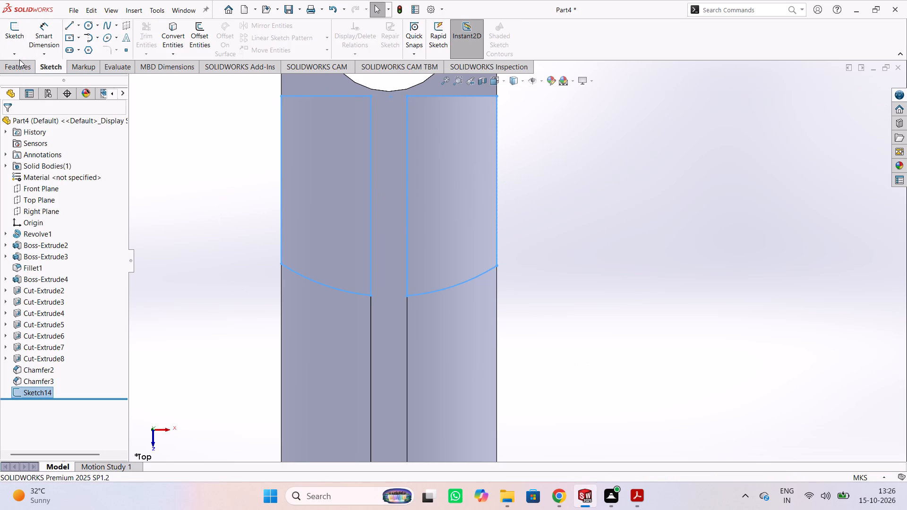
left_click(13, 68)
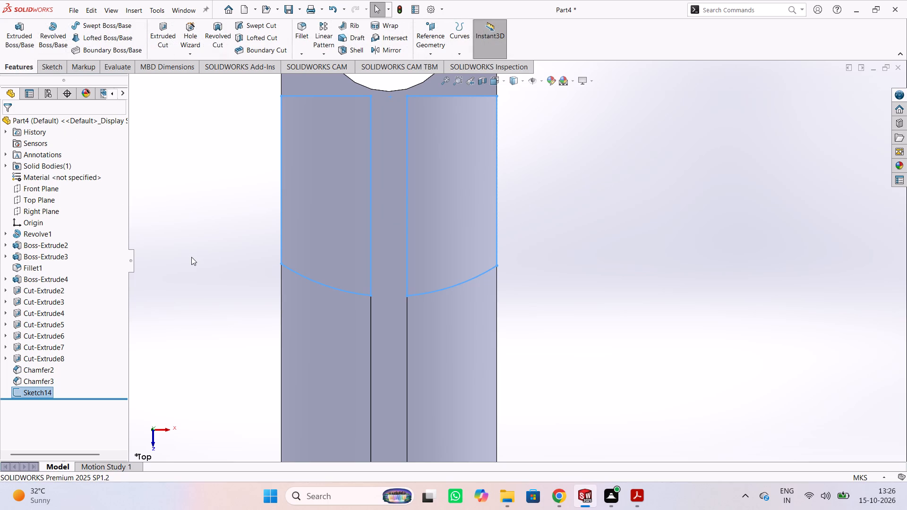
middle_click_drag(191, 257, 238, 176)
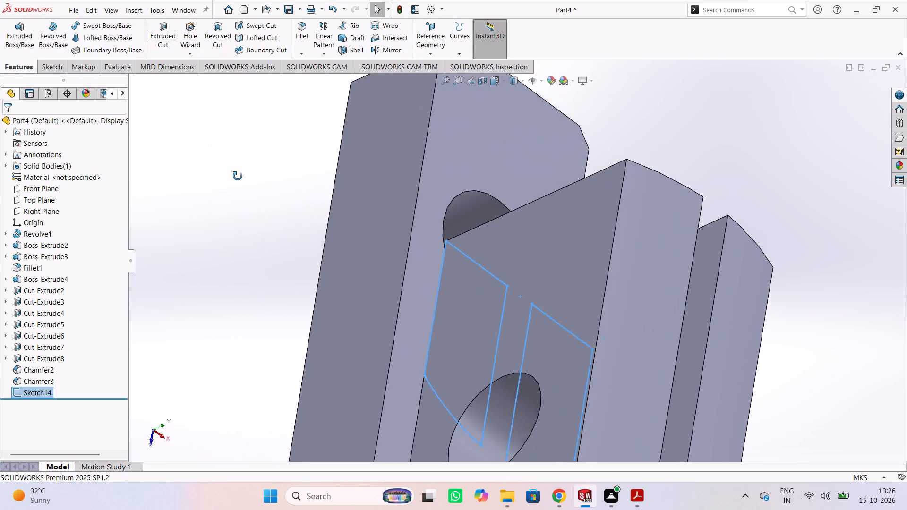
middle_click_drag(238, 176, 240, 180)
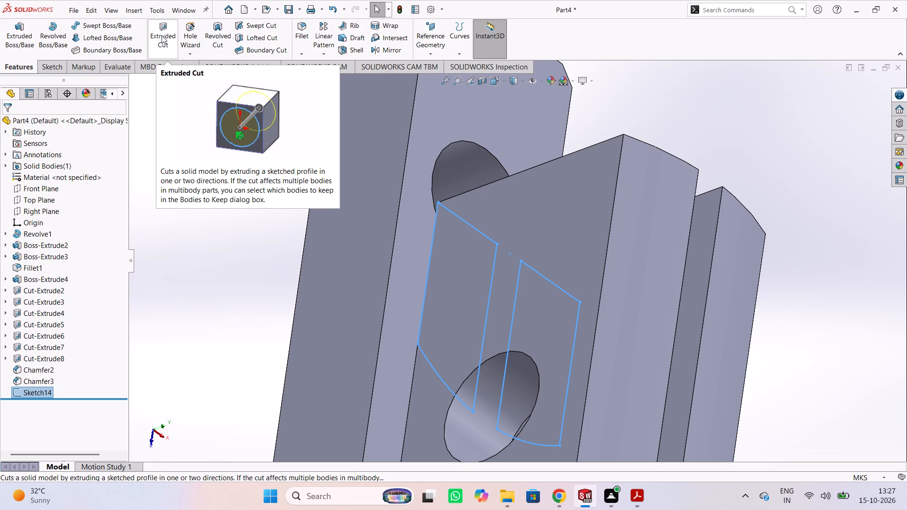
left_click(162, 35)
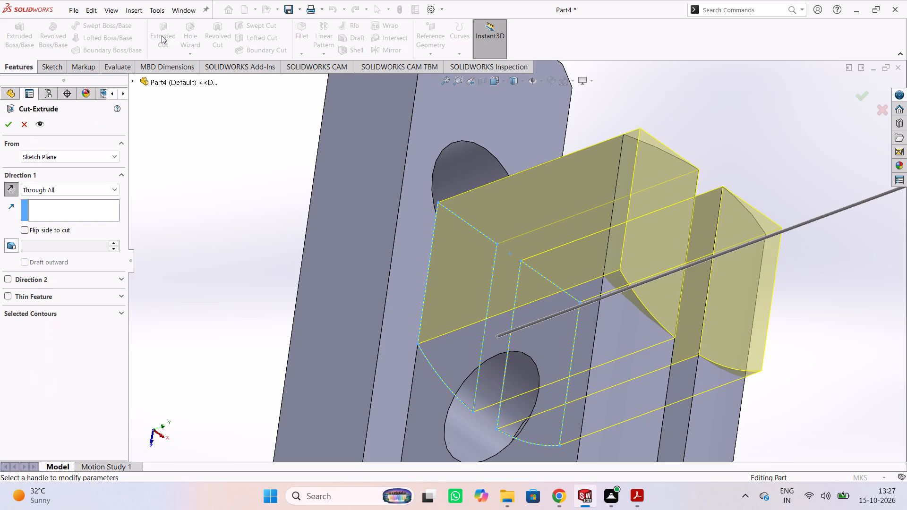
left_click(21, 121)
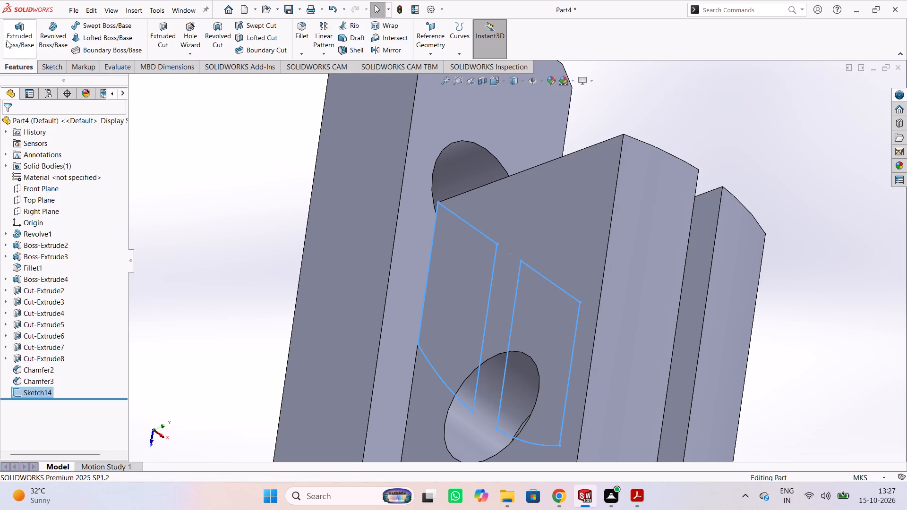
Extrude both arc-ended profiles as a merged blind boss, trying a depth of 20 m before settling on 15 m.
left_click(13, 40)
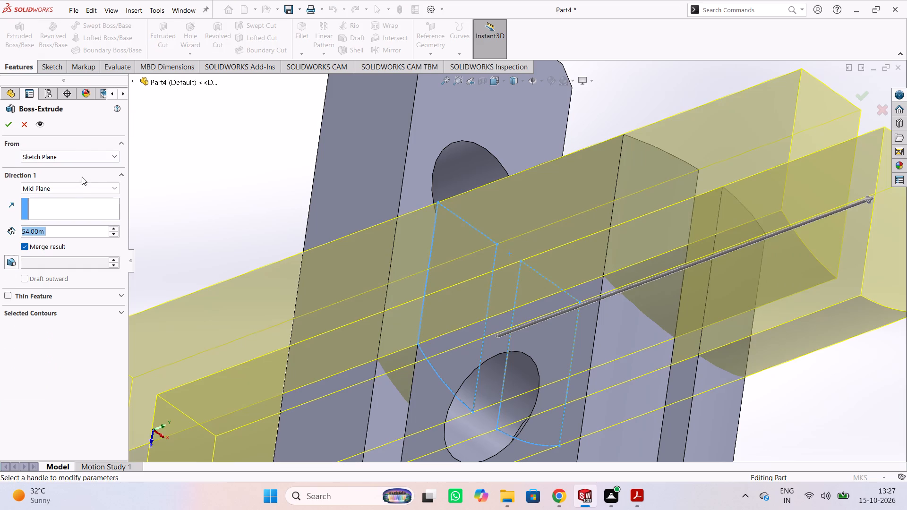
left_click(66, 189)
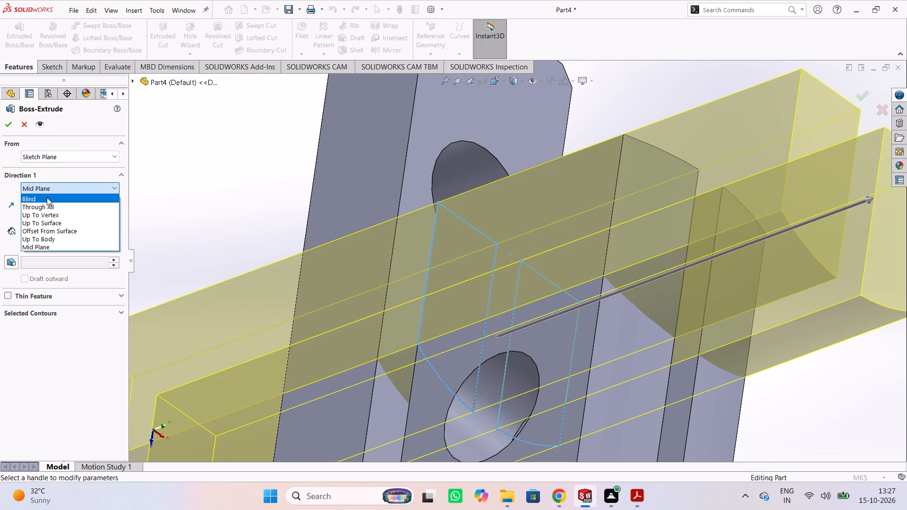
left_click(47, 197)
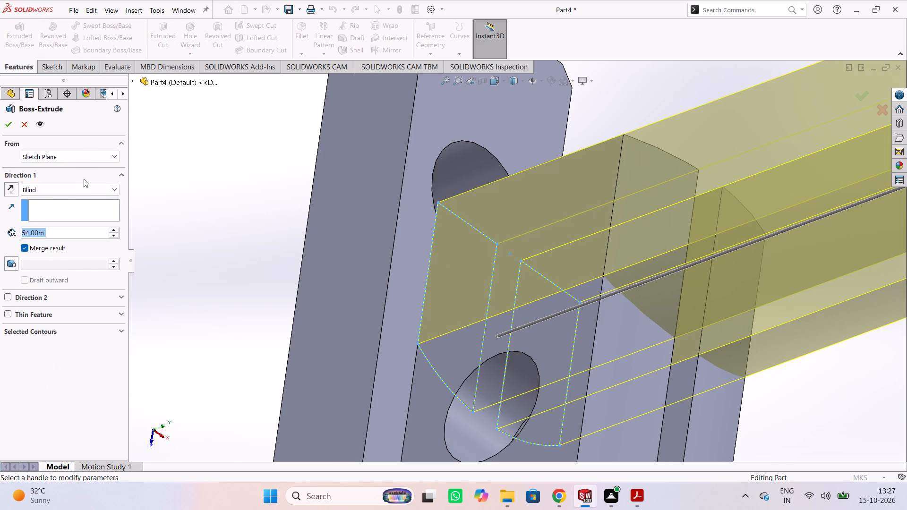
middle_click_drag(211, 187, 217, 87)
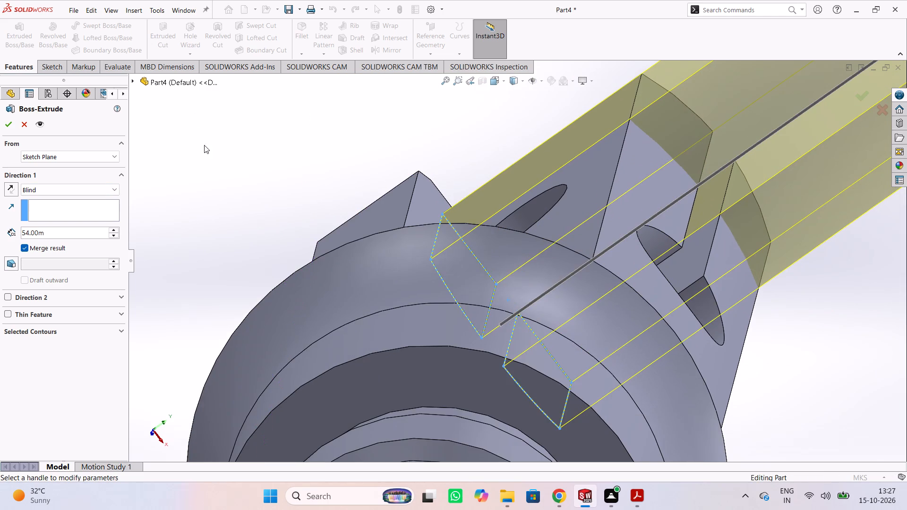
middle_click_drag(205, 162, 157, 0)
middle_click_drag(271, 251, 200, 59)
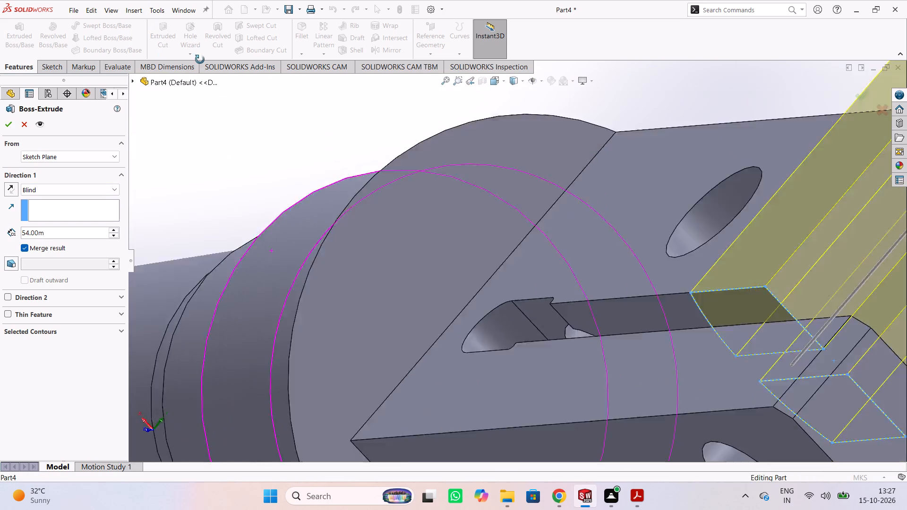
middle_click_drag(200, 59, 193, 126)
scroll(527, 128, "down", 2)
scroll(518, 152, "up", 3)
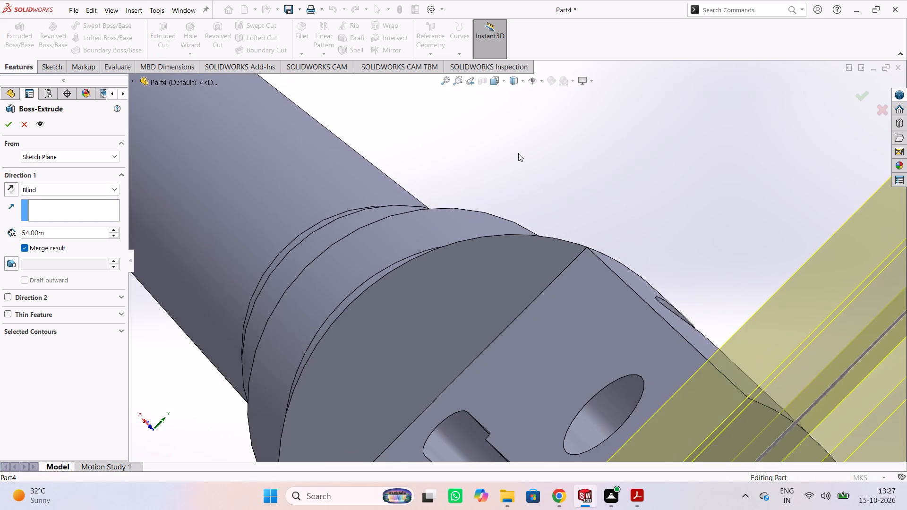
scroll(518, 153, "up", 5)
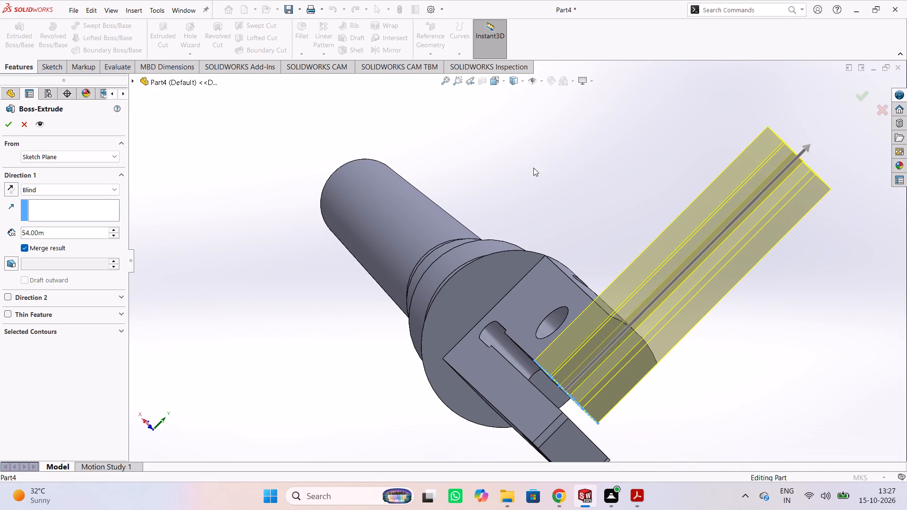
left_click(68, 230)
left_click(68, 230)
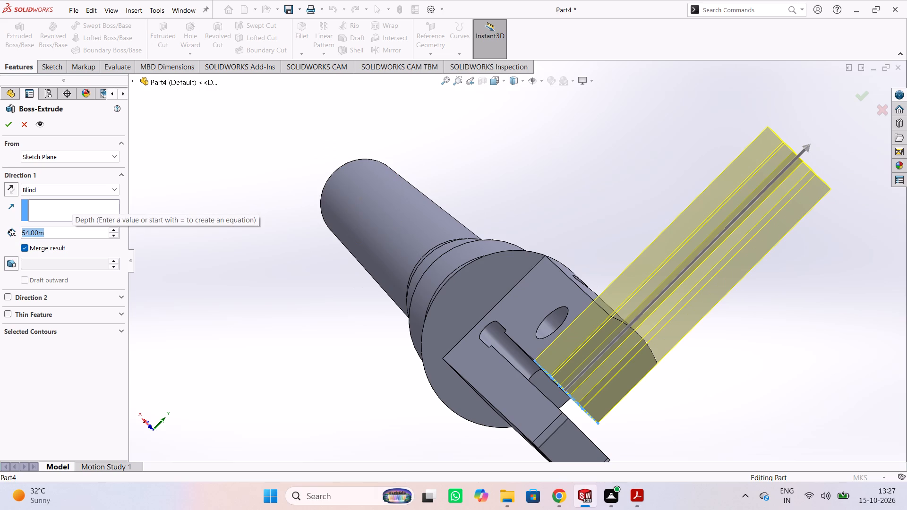
type("20")
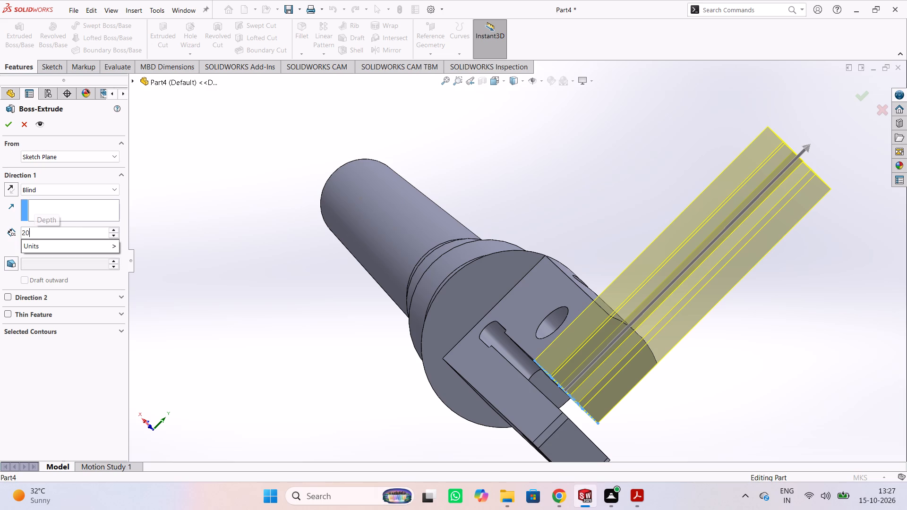
key("Return")
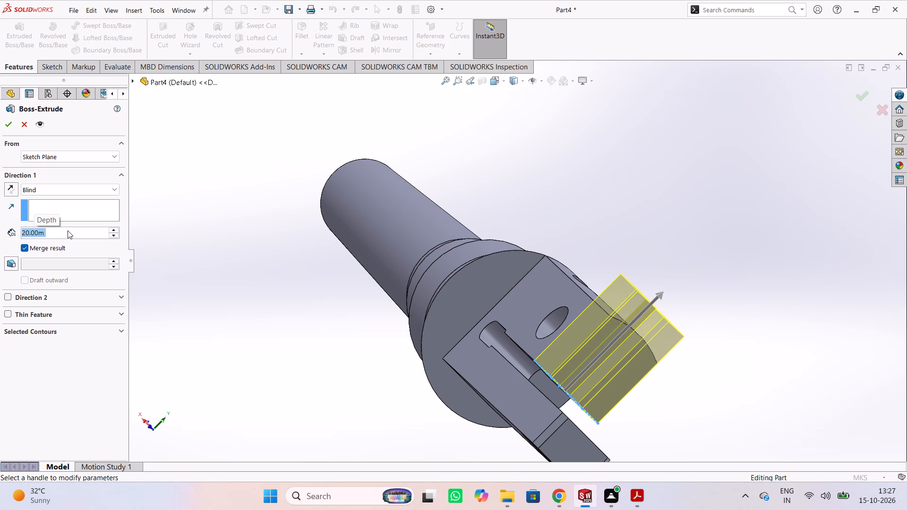
type("15")
key("Return")
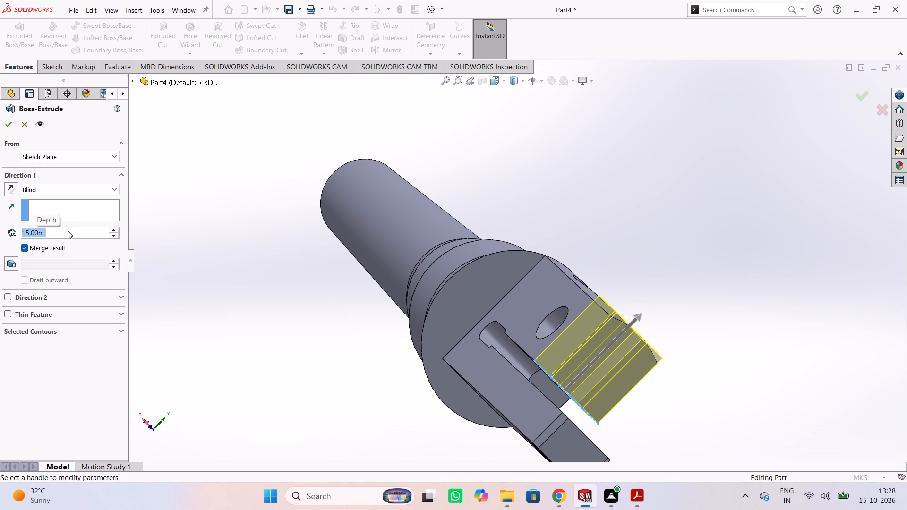
left_click(9, 122)
left_click(222, 256)
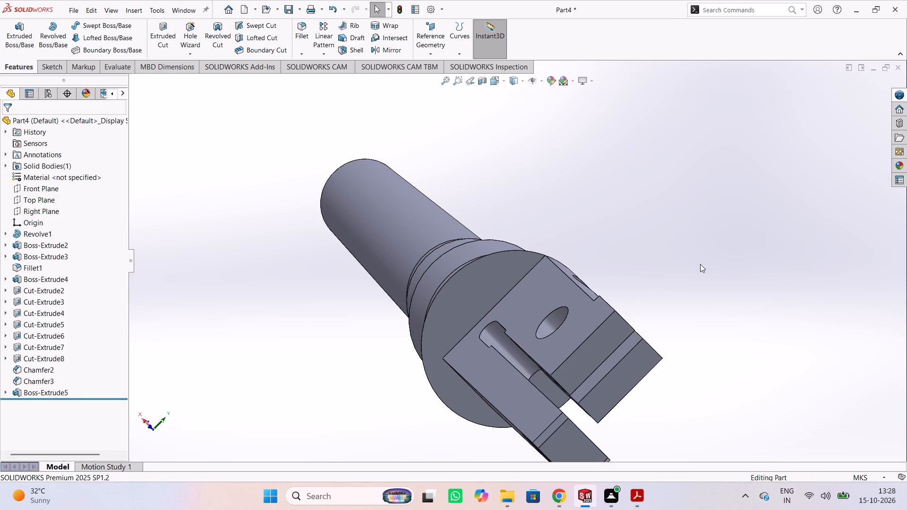
On the new blocks' outer face, sketch a closed four-line outline across both blocks, from the free-end edge to the arcs' outer corners.
middle_click_drag(698, 266, 609, 269)
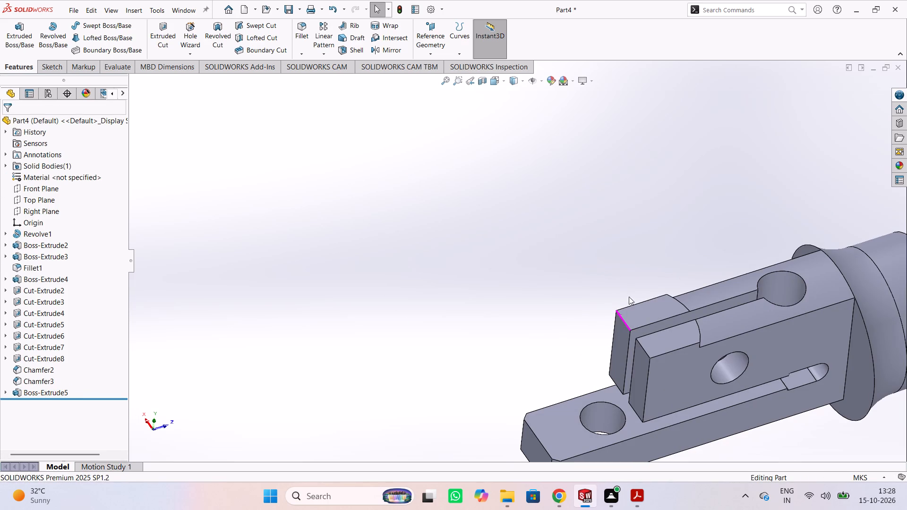
left_click(644, 308)
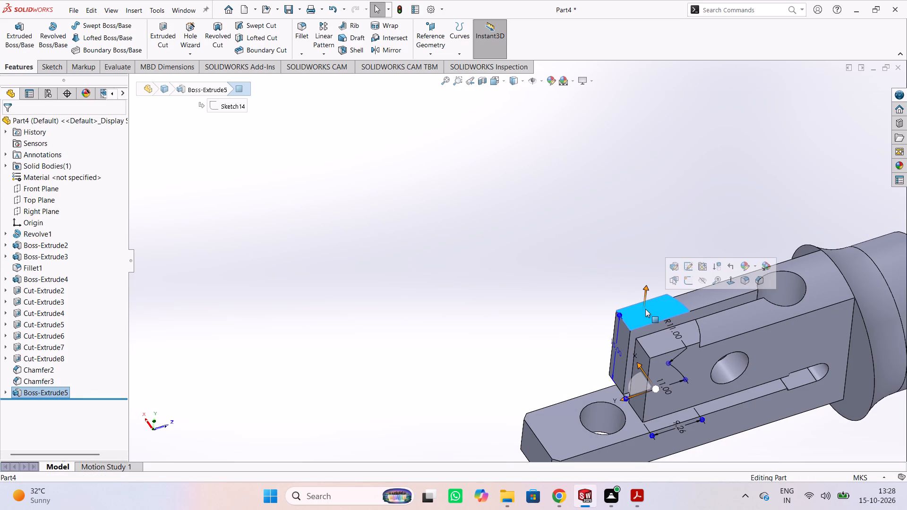
left_click(688, 278)
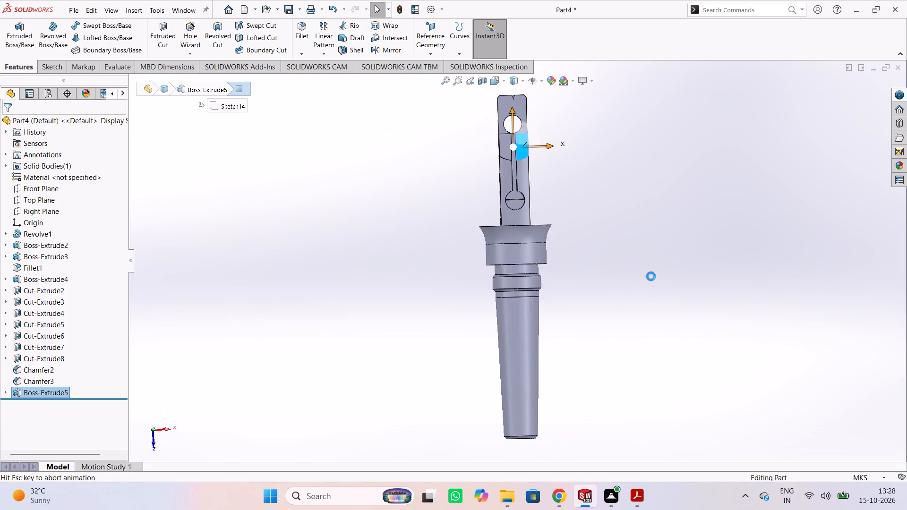
left_click(619, 171)
scroll(523, 102, "down", 2)
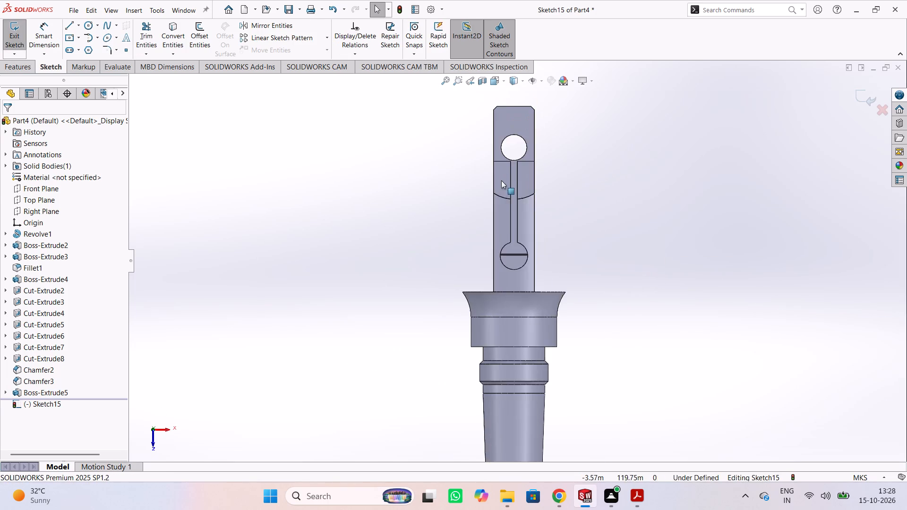
scroll(446, 132, "down", 3)
scroll(445, 212, "down", 3)
scroll(531, 261, "up", 1)
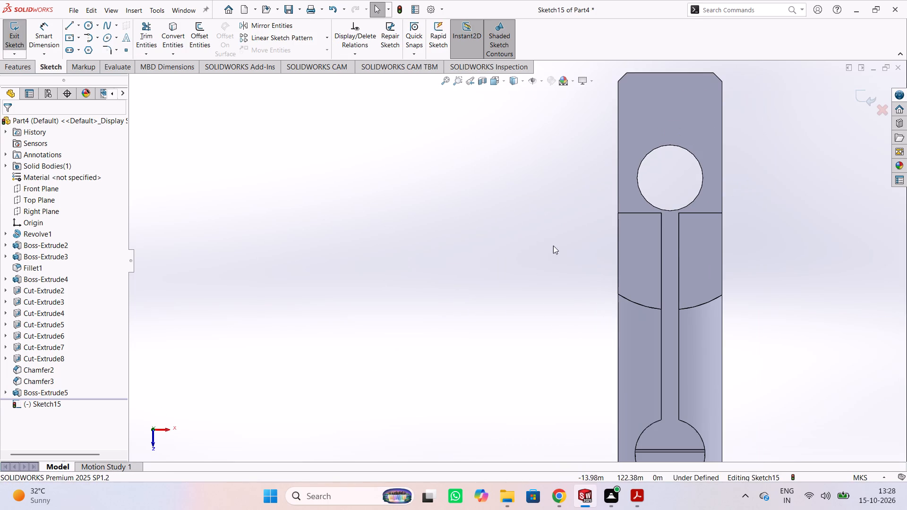
scroll(746, 240, "down", 4)
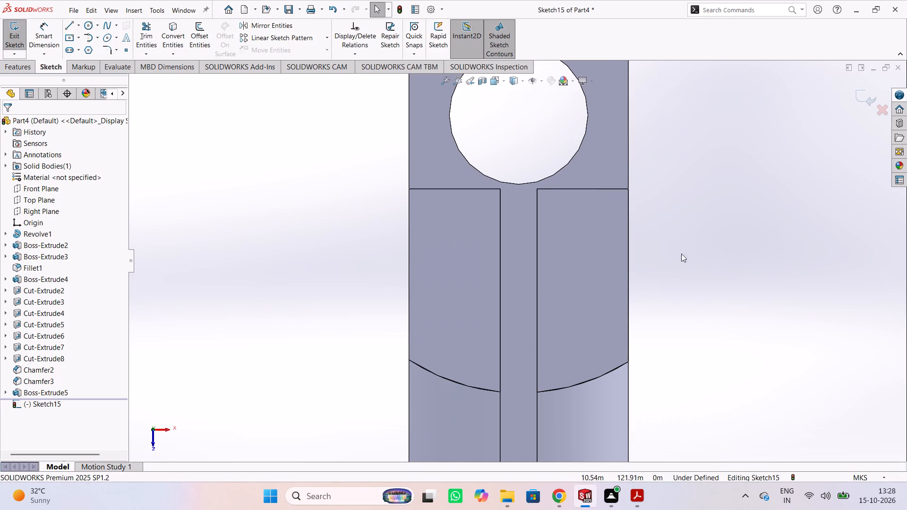
left_click(65, 23)
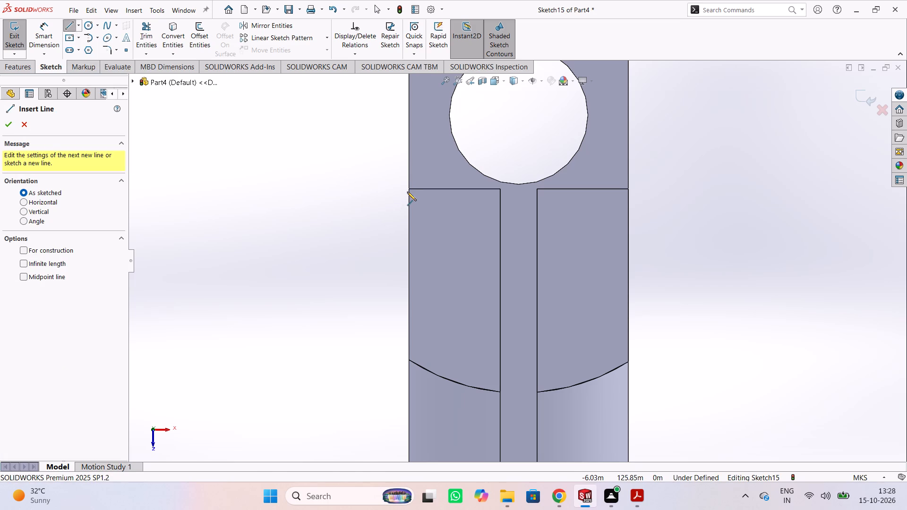
left_click(409, 189)
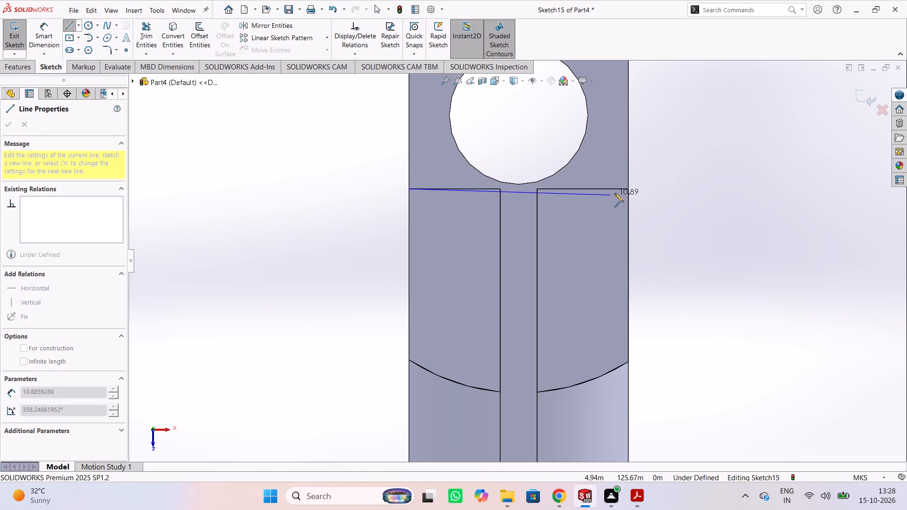
left_click(628, 188)
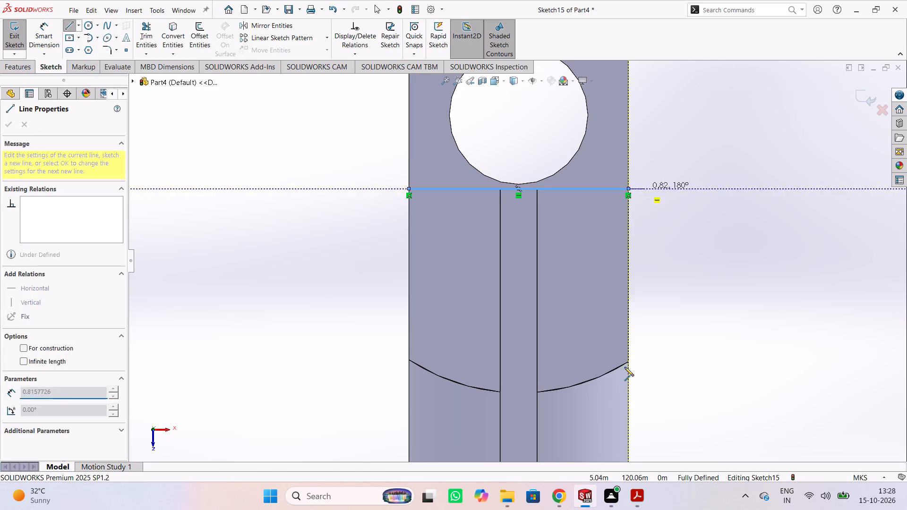
left_click(628, 362)
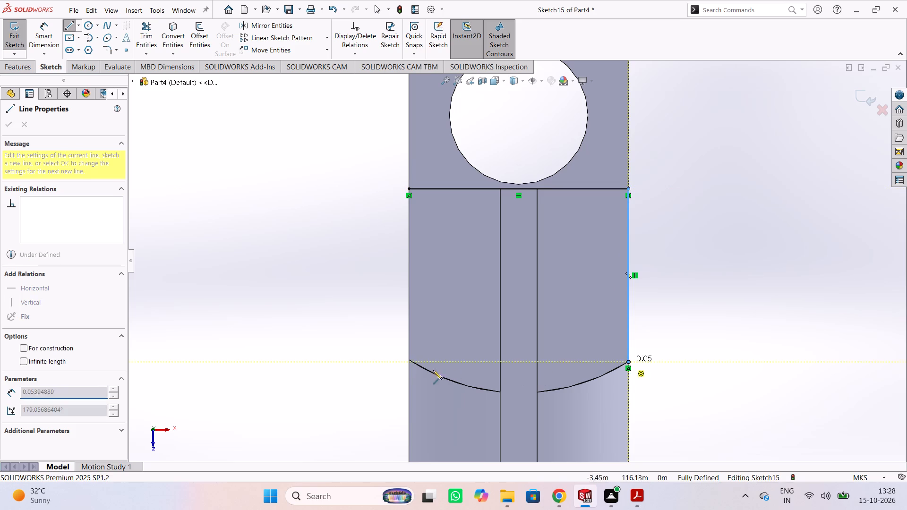
left_click(409, 359)
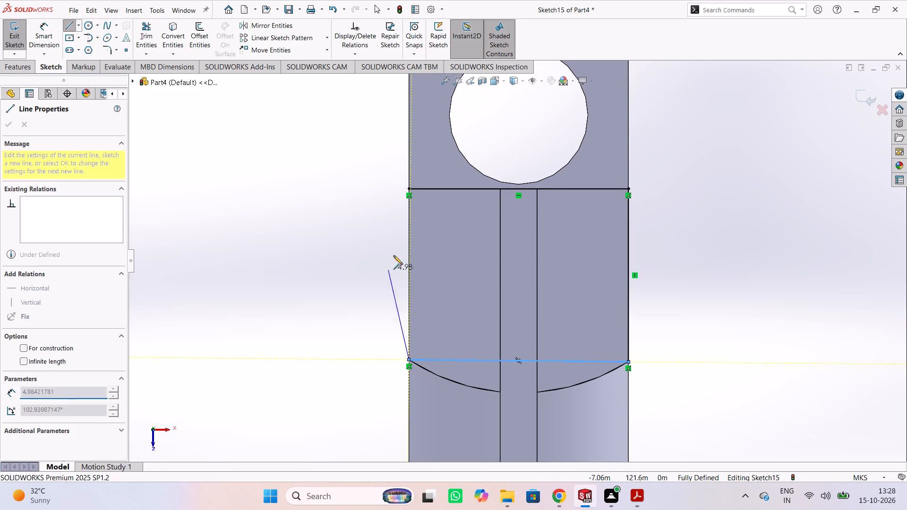
left_click(409, 188)
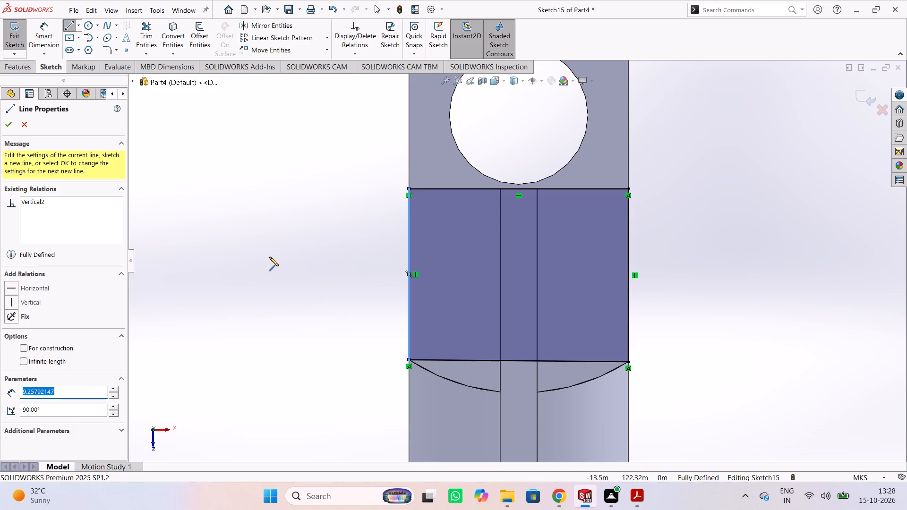
key("Escape")
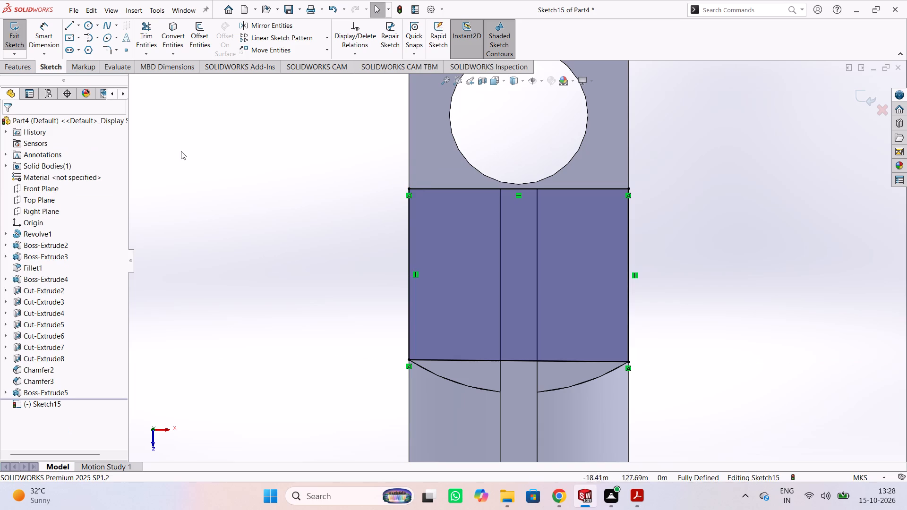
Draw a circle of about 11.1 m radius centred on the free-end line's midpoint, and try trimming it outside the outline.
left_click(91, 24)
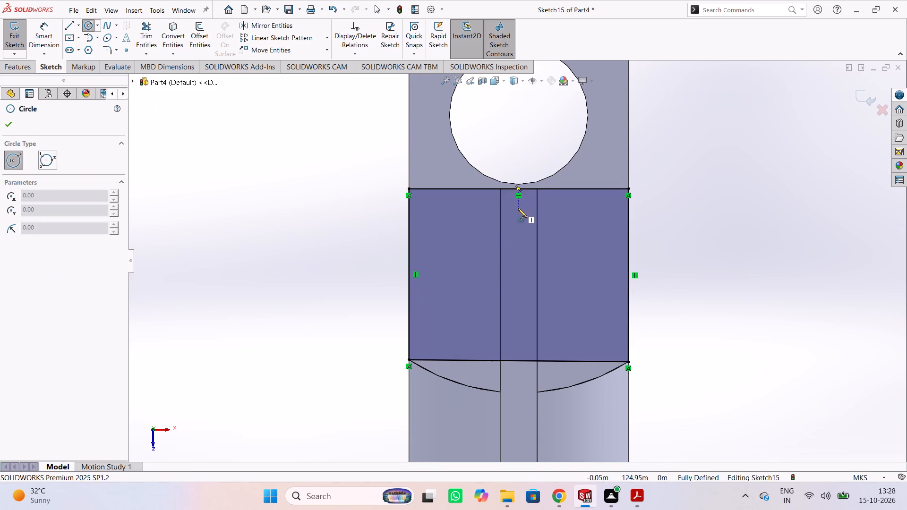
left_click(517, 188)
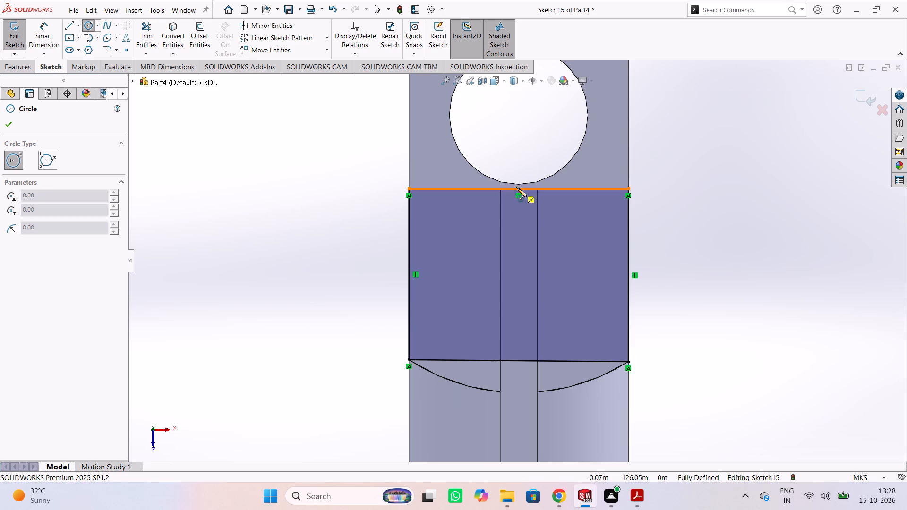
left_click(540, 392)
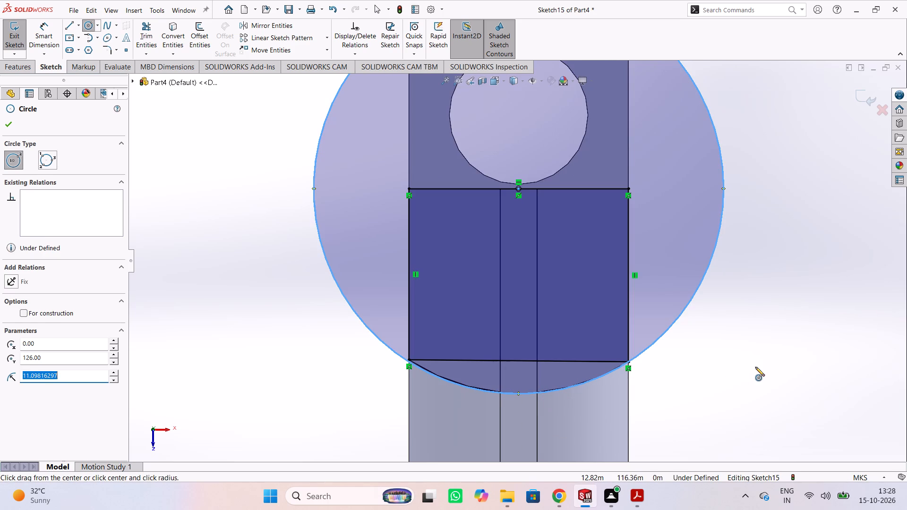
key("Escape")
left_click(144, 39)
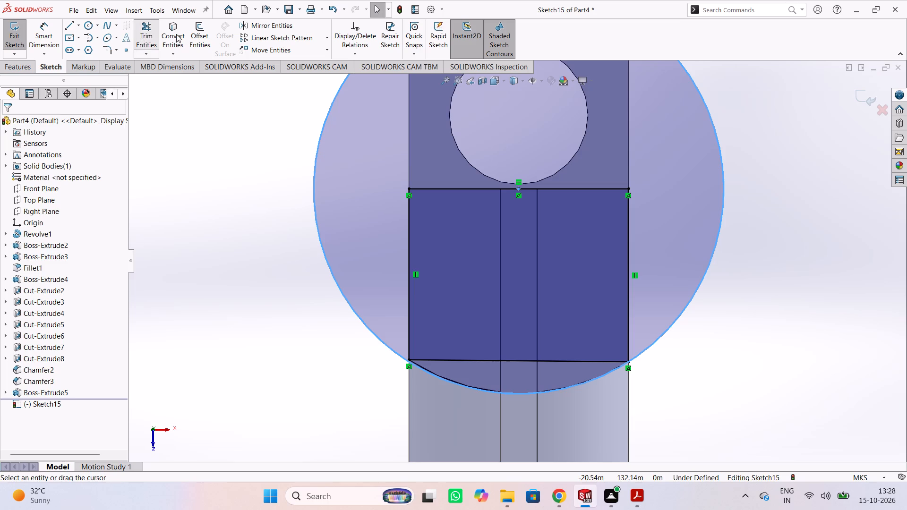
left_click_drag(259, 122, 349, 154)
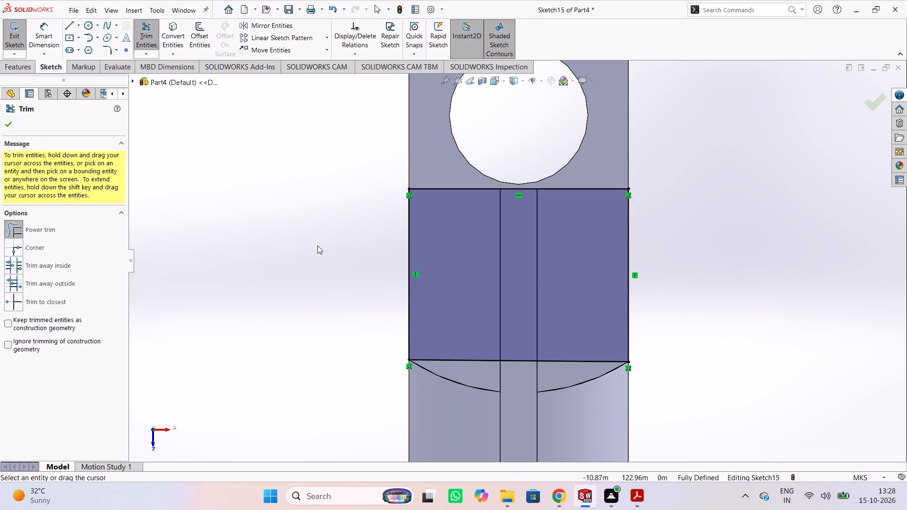
Trim away the straight sketch line joining the outer corners of the two arcs.
left_click_drag(467, 353, 471, 362)
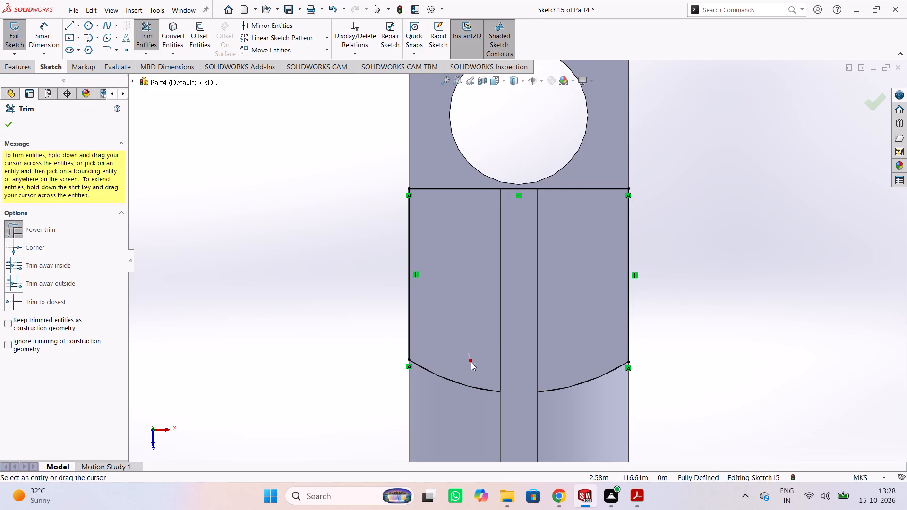
left_click_drag(471, 362, 472, 365)
Draw a circle centred on the free-end line's midpoint through the arc's corner at the slot edge, radius about 11.06 m.
left_click(90, 26)
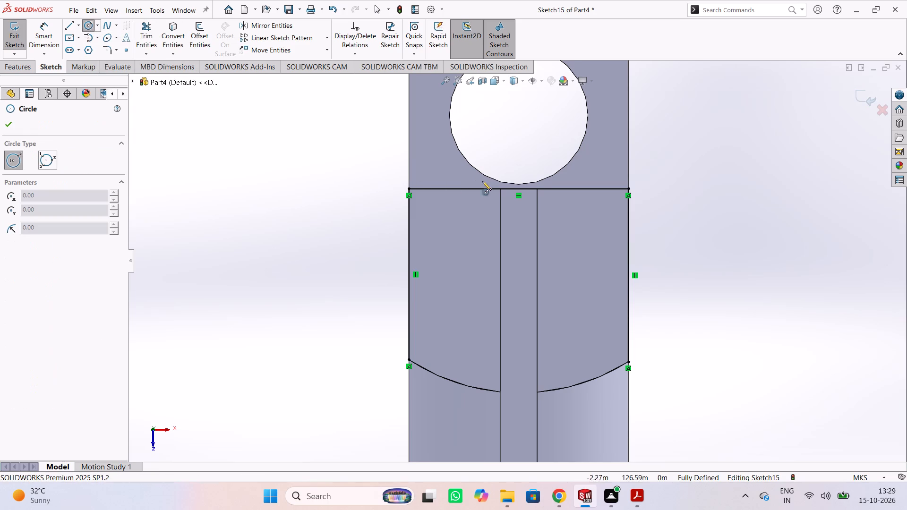
left_click(517, 188)
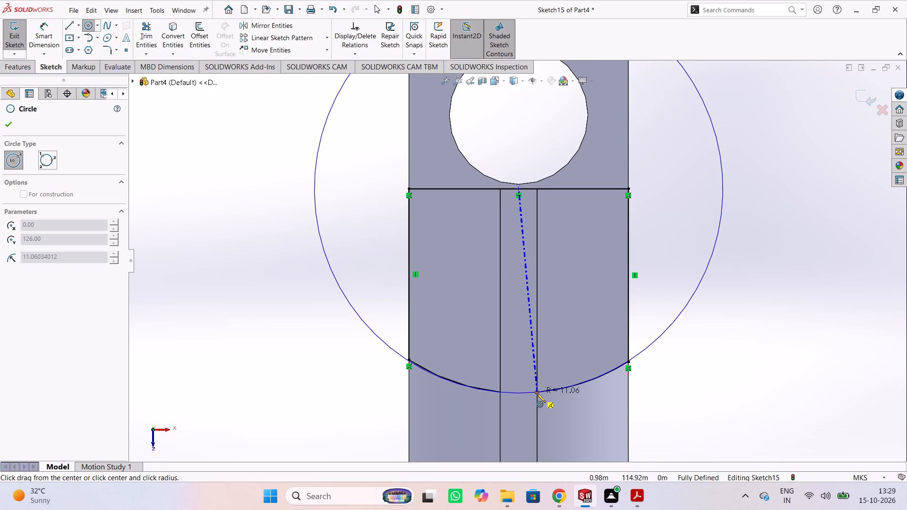
left_click(537, 393)
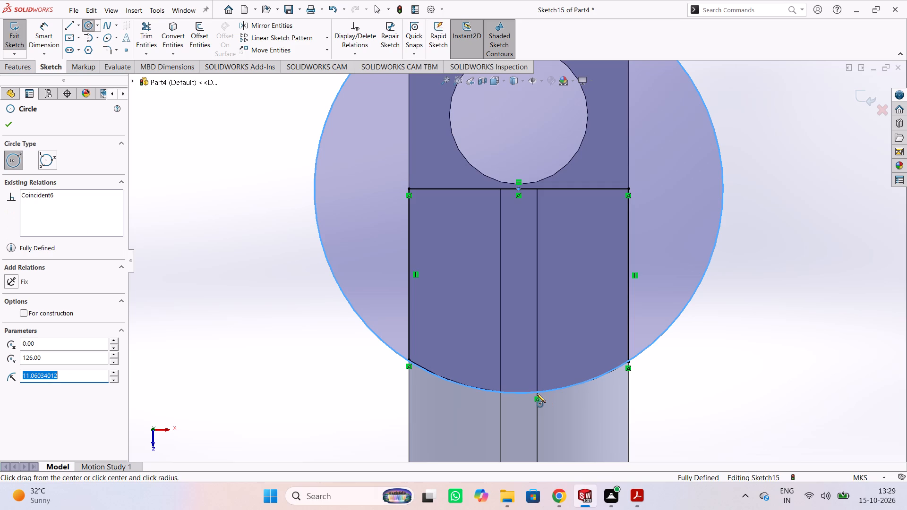
Undo the last circle and redraw it from the free-end line's midpoint through the outline's +X outer corner, radius about 11.09 m.
key("Escape")
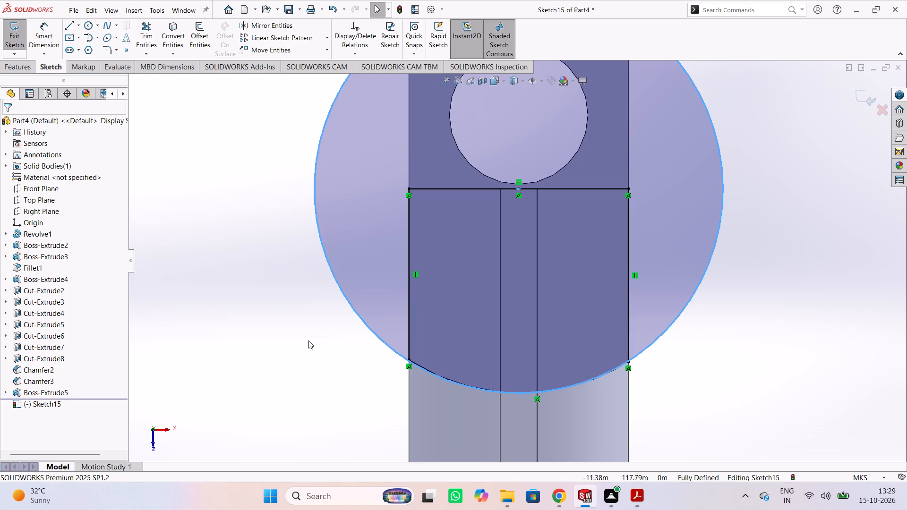
key("ctrl+z")
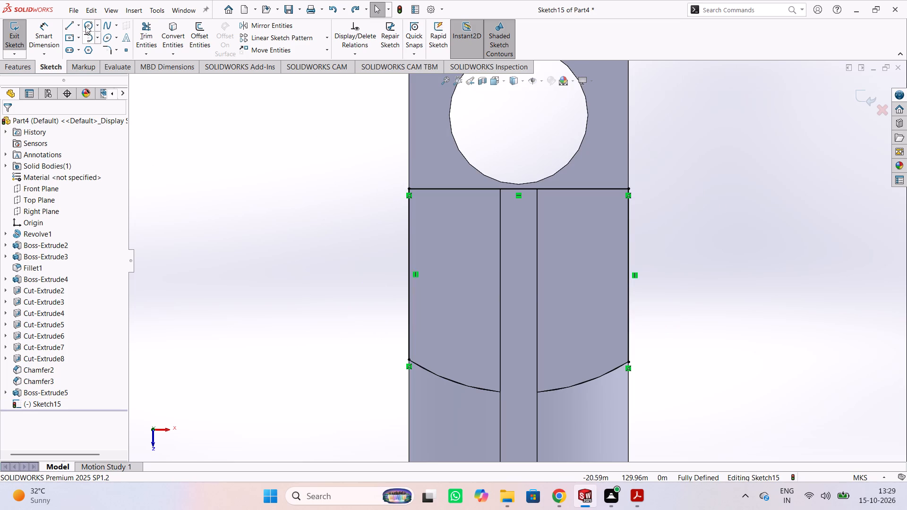
left_click(86, 25)
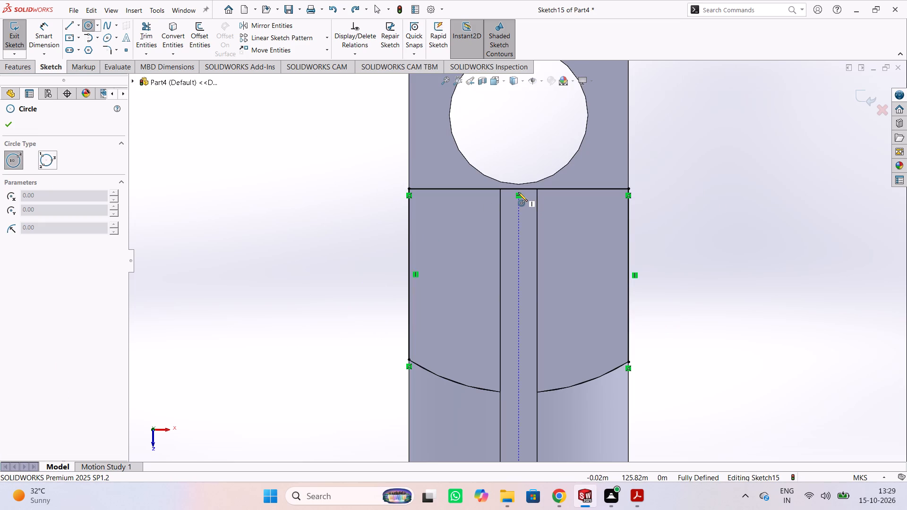
left_click(517, 190)
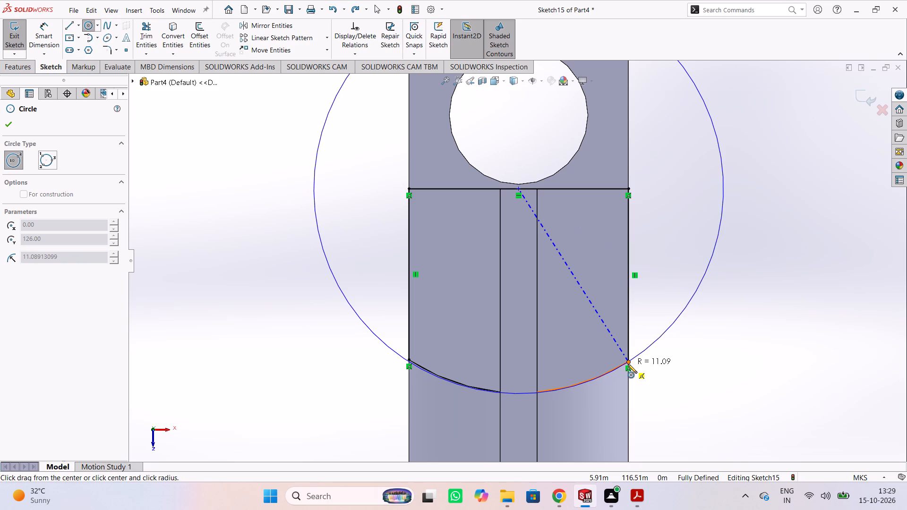
left_click(628, 364)
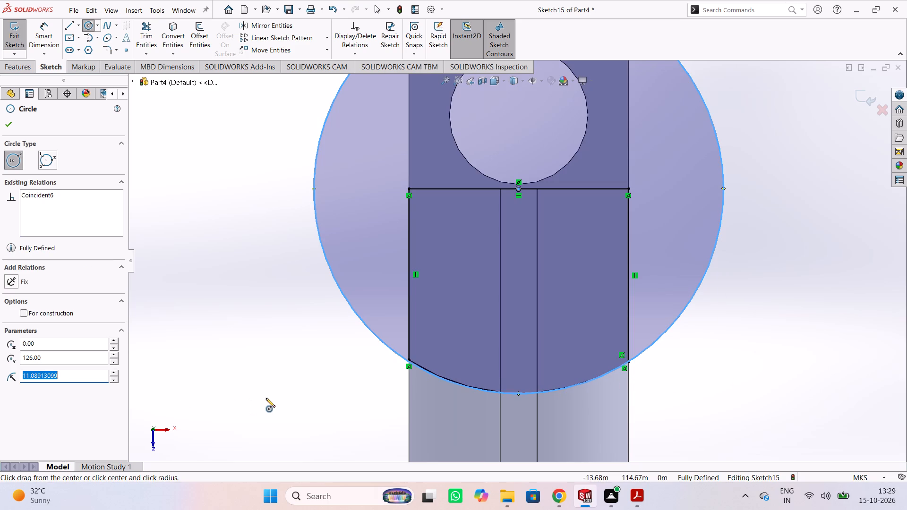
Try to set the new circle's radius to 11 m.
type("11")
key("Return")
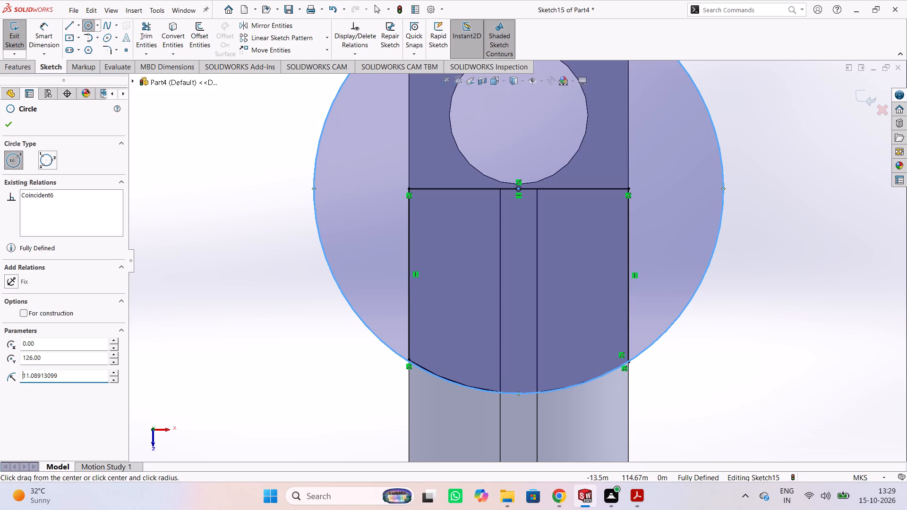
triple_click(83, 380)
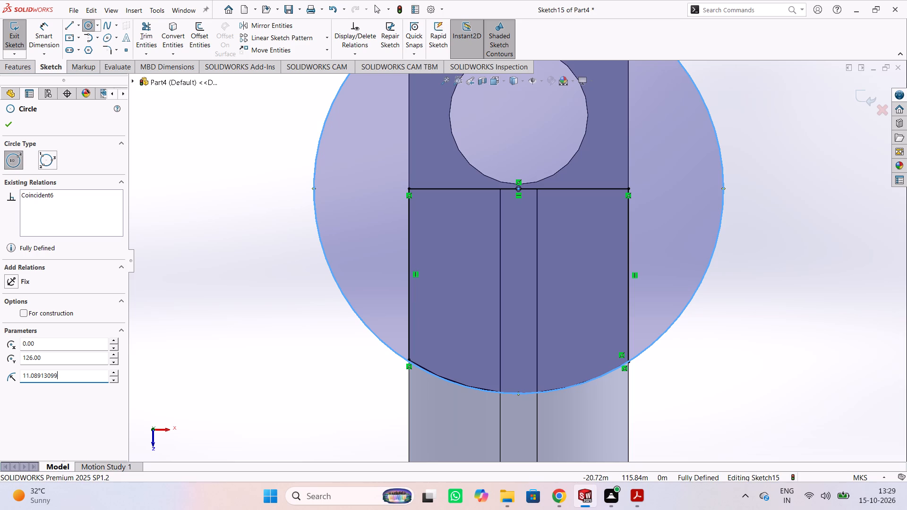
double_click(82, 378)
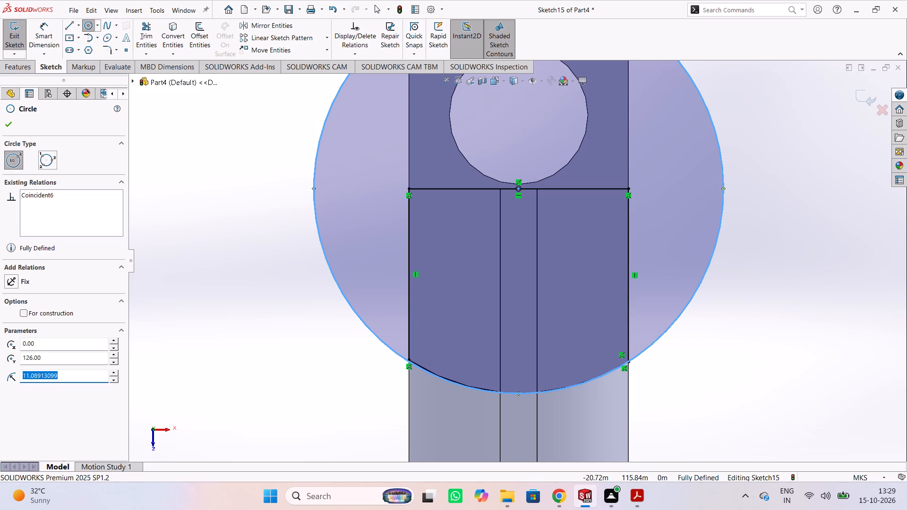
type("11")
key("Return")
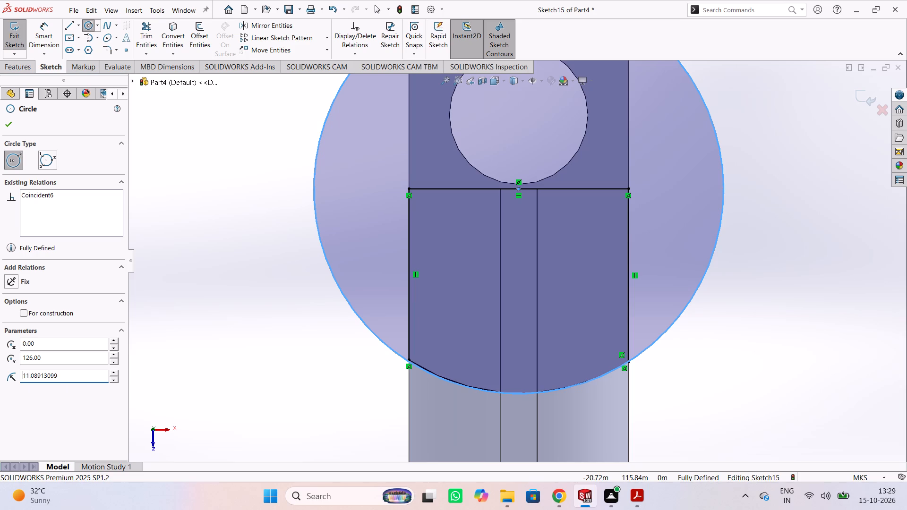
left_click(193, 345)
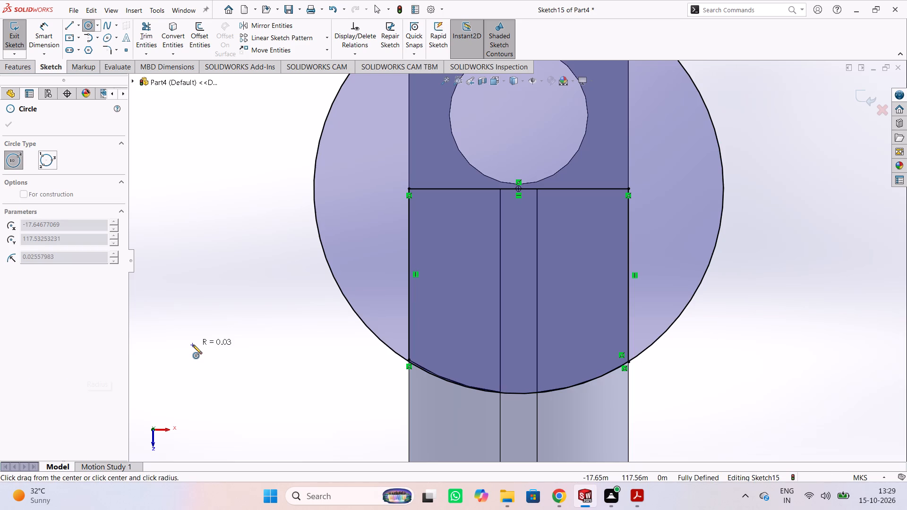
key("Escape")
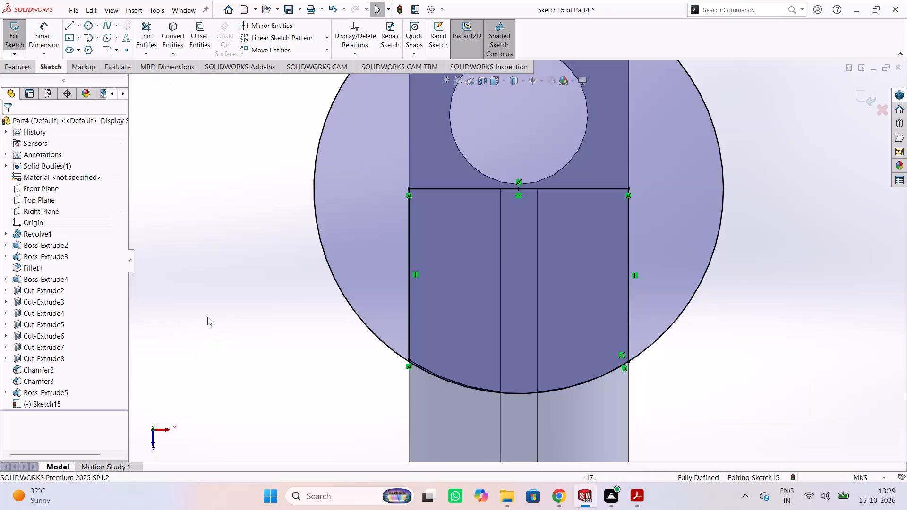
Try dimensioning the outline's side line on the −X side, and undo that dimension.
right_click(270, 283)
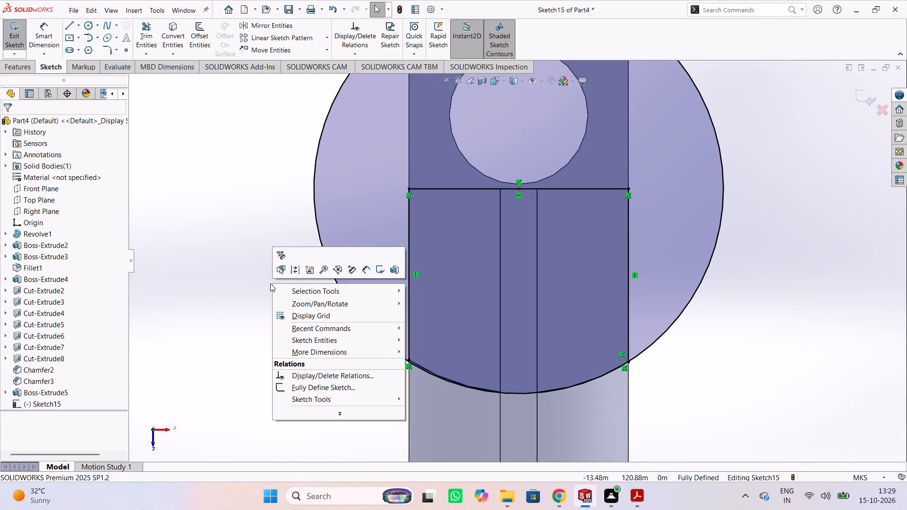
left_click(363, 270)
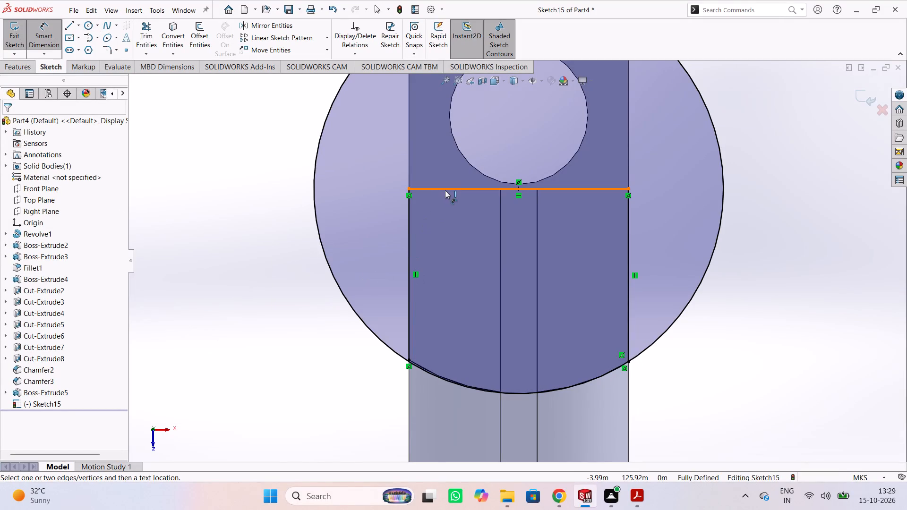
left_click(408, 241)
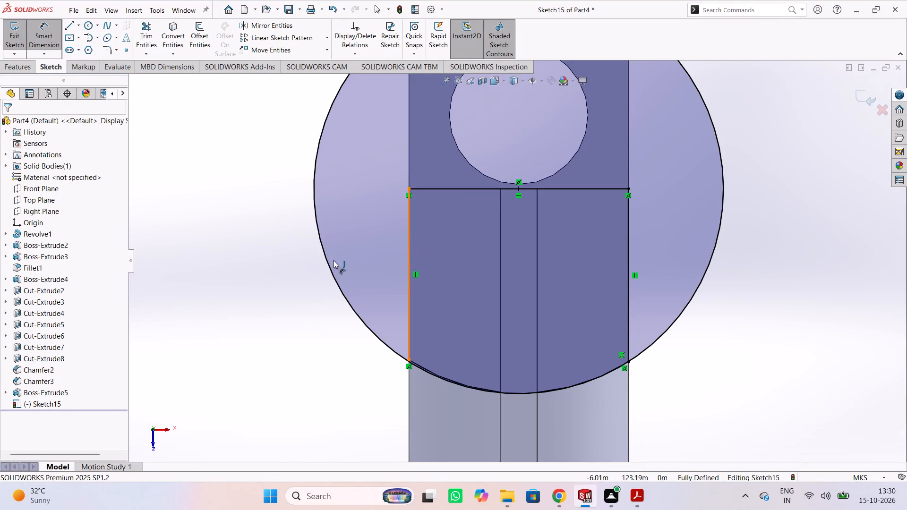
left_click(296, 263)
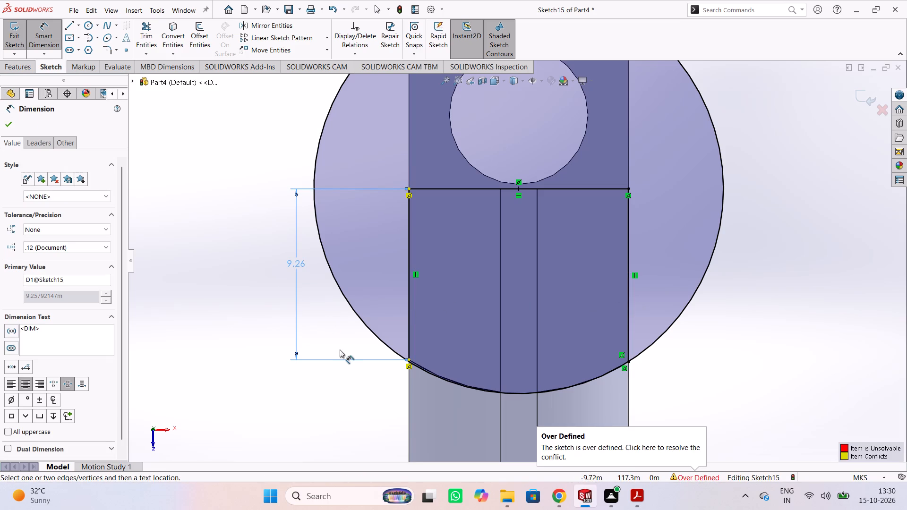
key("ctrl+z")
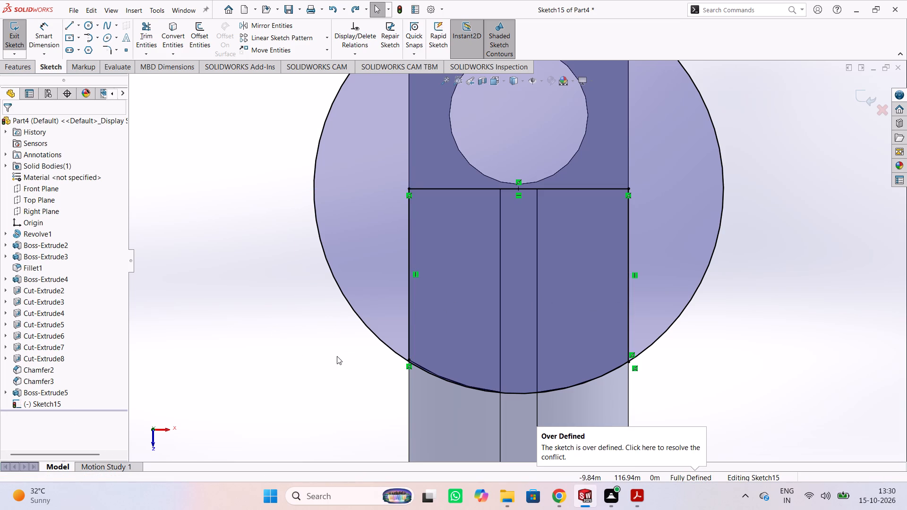
Make the lower endpoint of the outline's −X side line coincident with the circle.
scroll(377, 343, "down", 4)
scroll(413, 324, "down", 3)
scroll(454, 307, "down", 1)
scroll(483, 304, "up", 1)
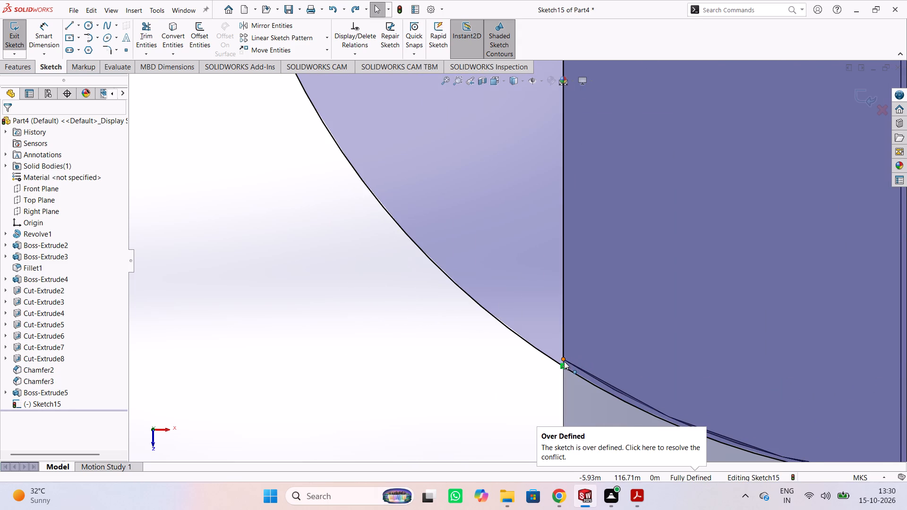
left_click(564, 361)
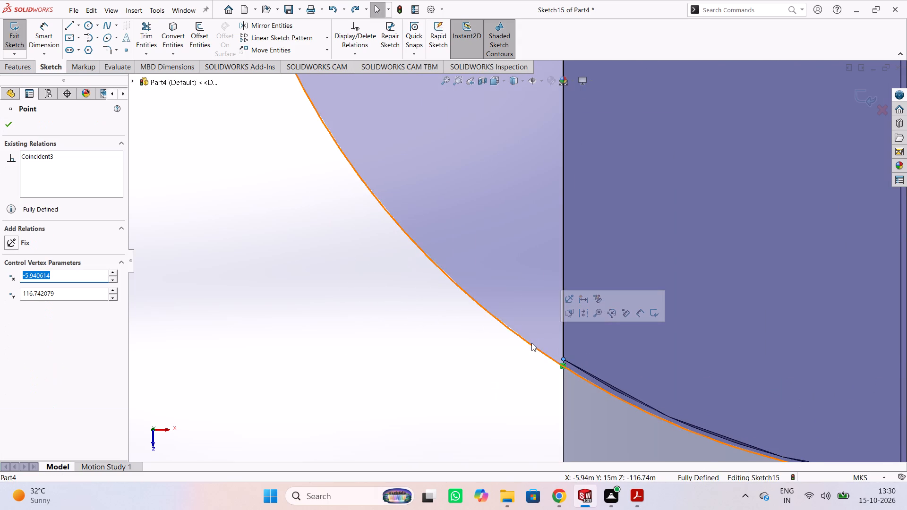
key("Escape")
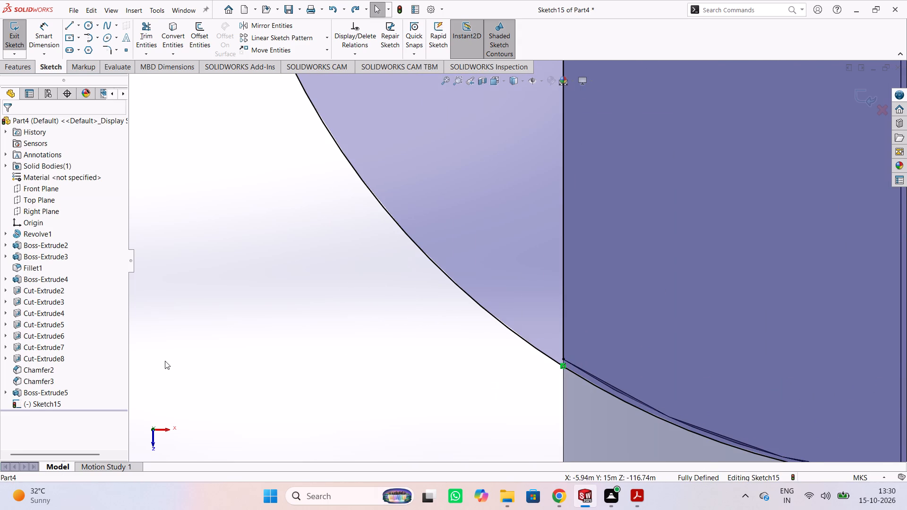
left_click(564, 359)
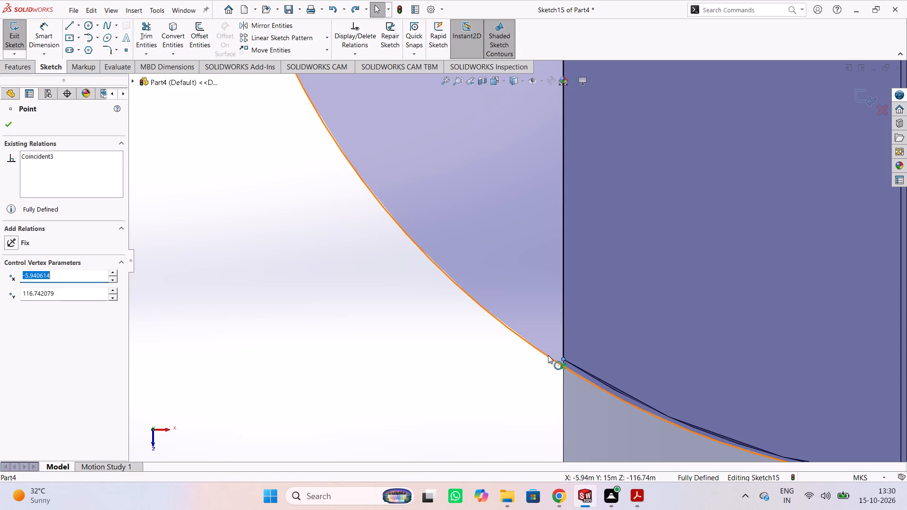
left_click(548, 355, "shift")
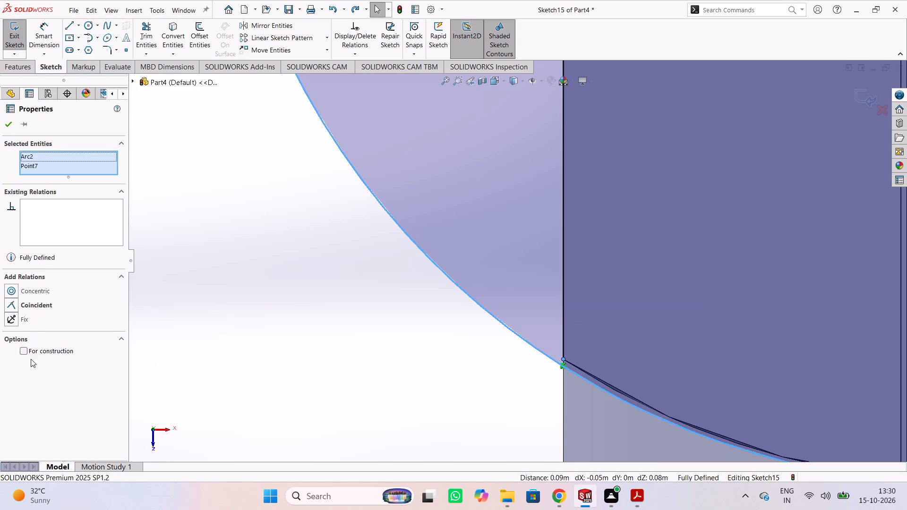
left_click(24, 303)
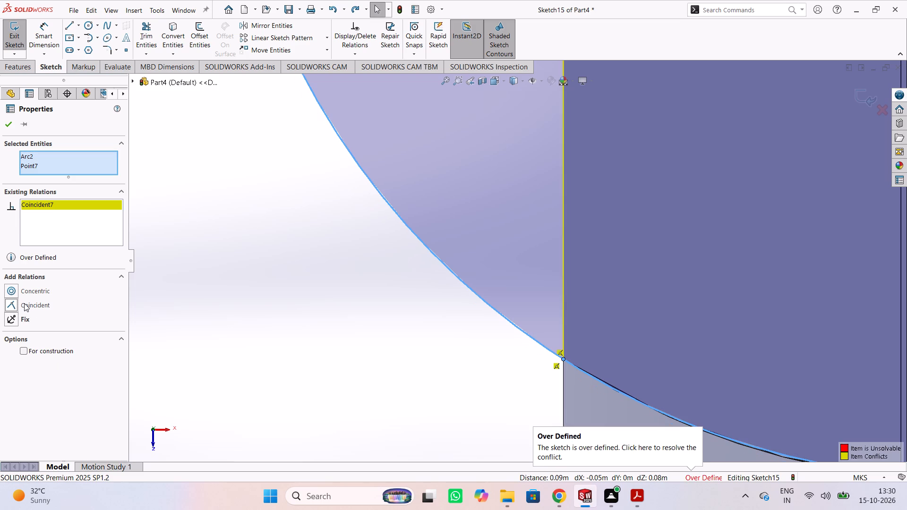
left_click(268, 351)
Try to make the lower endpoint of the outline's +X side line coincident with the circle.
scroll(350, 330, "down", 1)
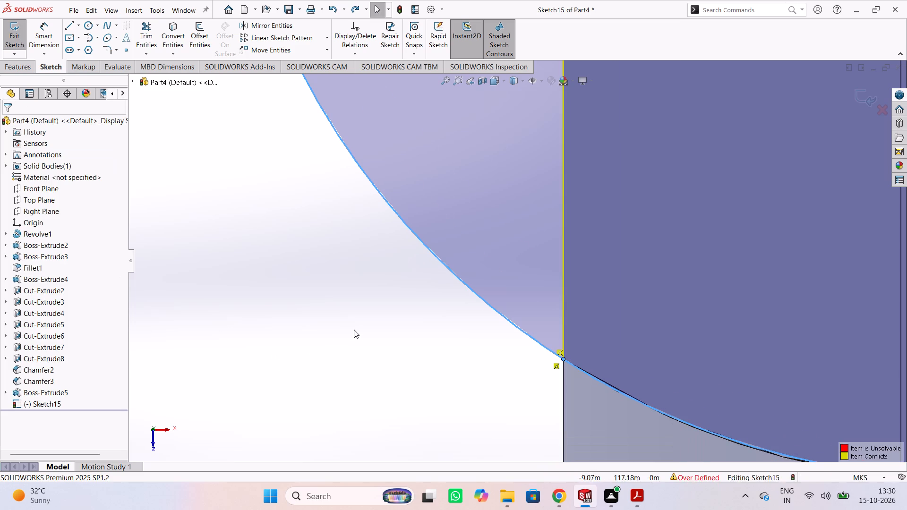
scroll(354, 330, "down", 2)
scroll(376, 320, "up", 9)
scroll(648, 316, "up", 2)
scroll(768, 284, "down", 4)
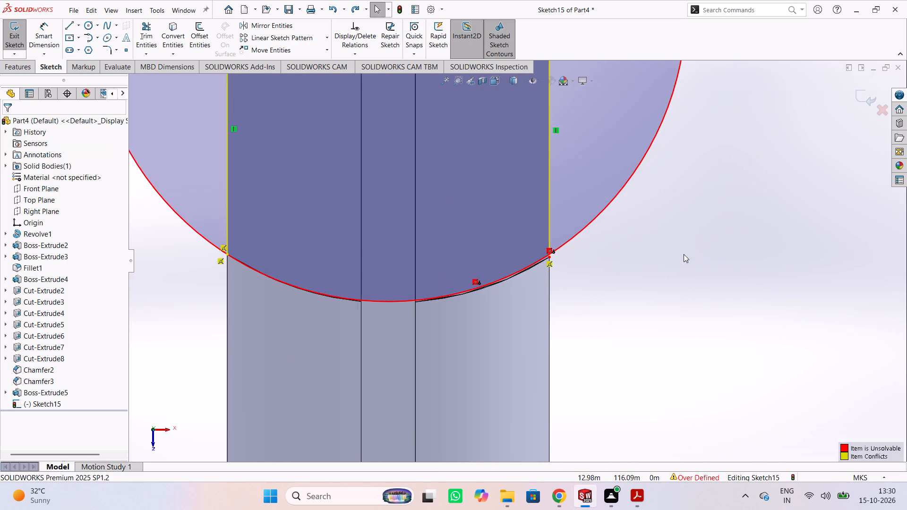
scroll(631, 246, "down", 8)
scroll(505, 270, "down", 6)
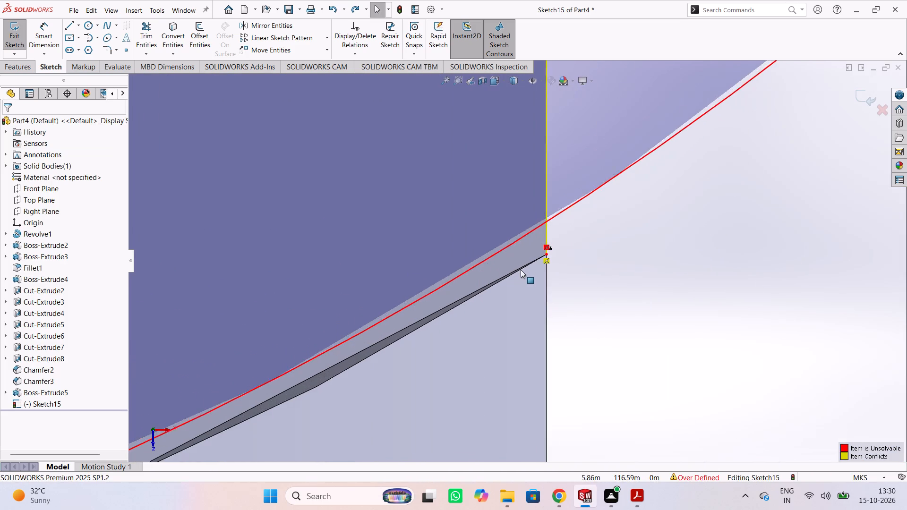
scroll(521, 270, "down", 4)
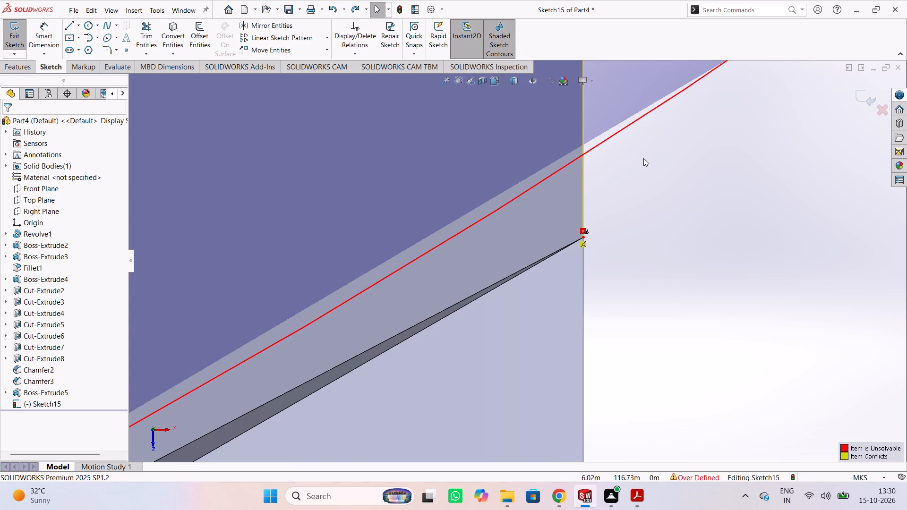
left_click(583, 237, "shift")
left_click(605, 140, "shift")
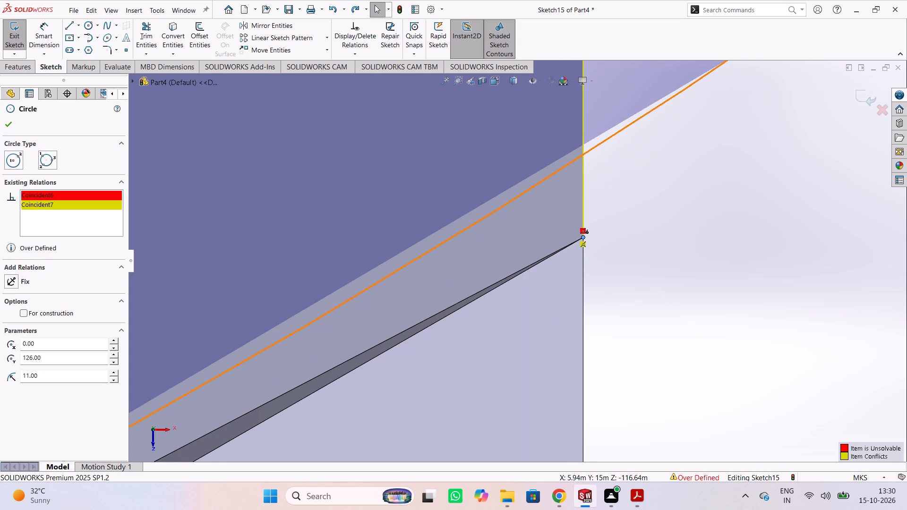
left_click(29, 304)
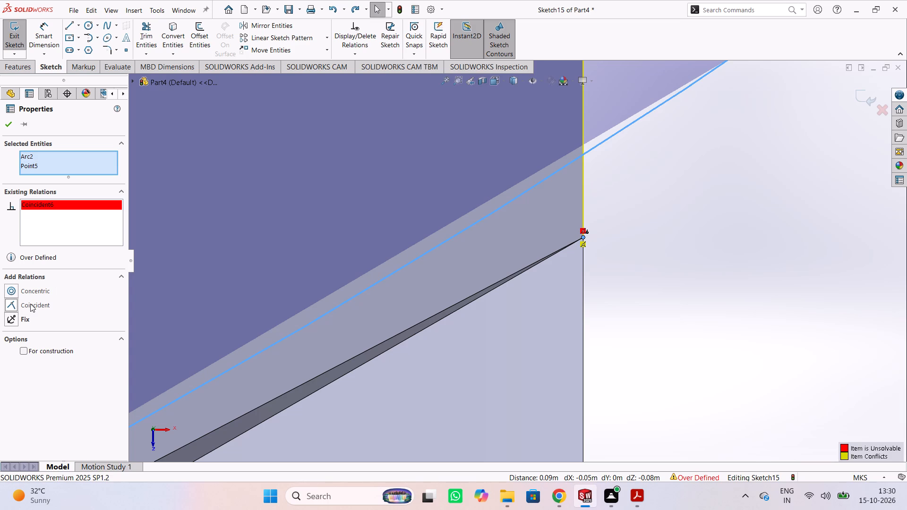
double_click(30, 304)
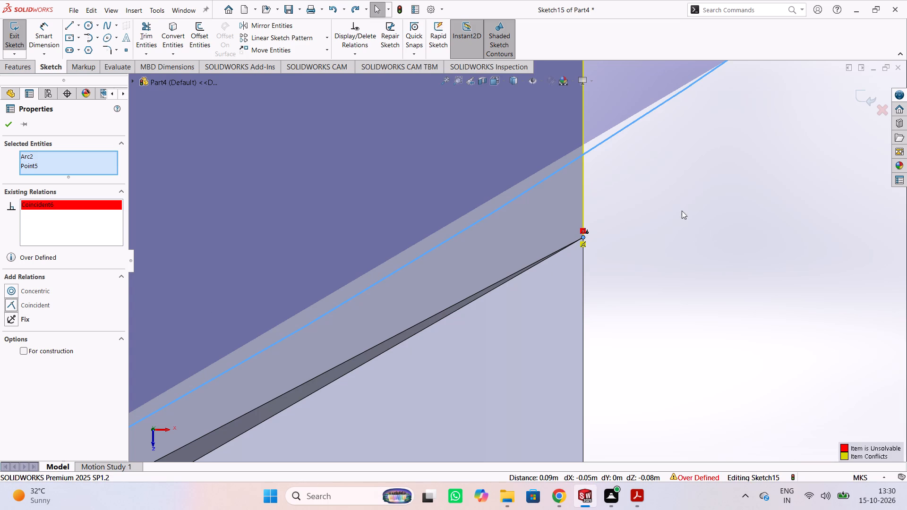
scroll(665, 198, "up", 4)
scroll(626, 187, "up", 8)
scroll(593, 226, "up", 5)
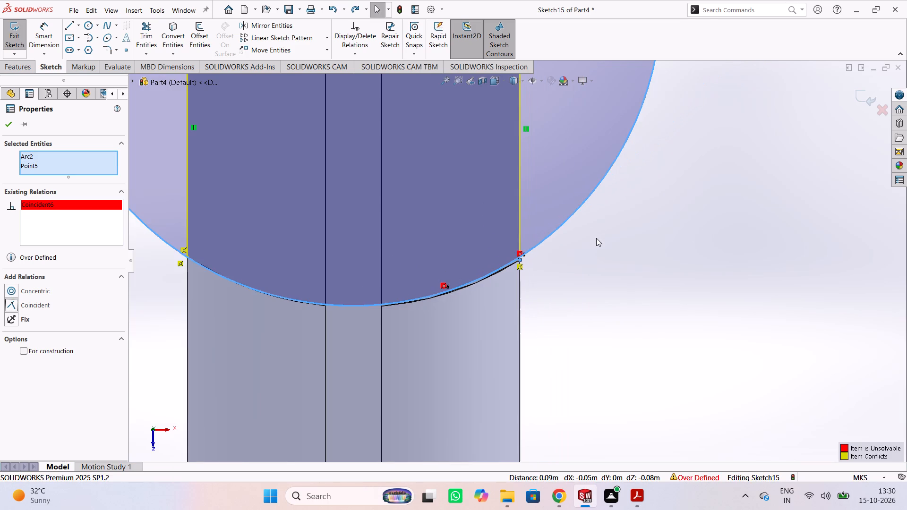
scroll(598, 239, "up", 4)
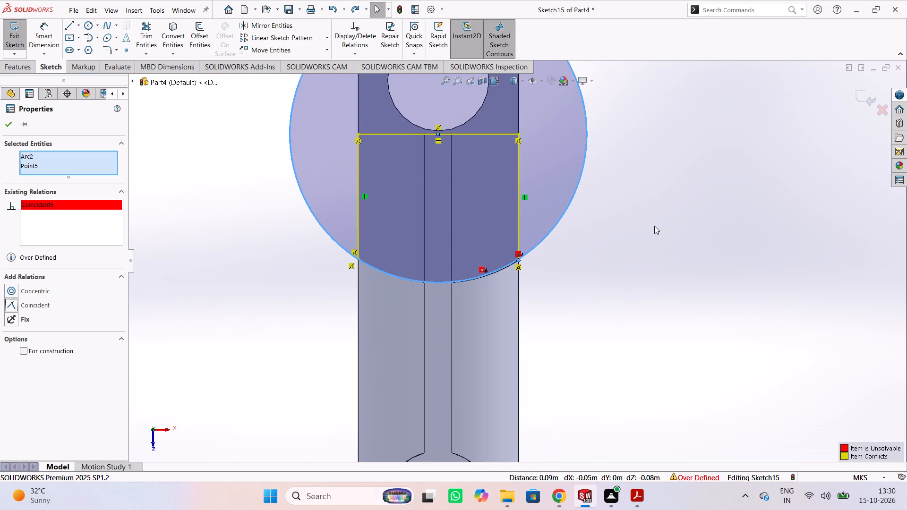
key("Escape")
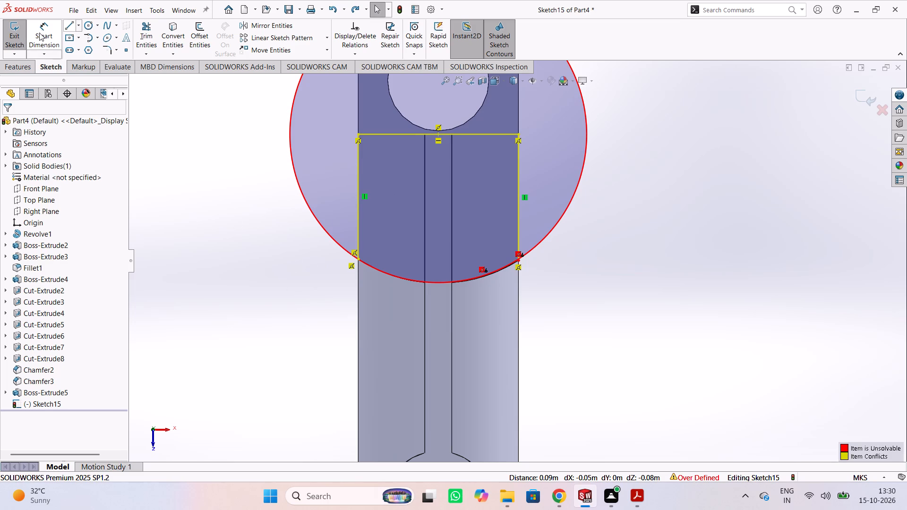
Trim away the part of the circle outside the outline, keeping only the arc that joins the two side lines.
left_click(152, 36)
left_click_drag(210, 117, 303, 120)
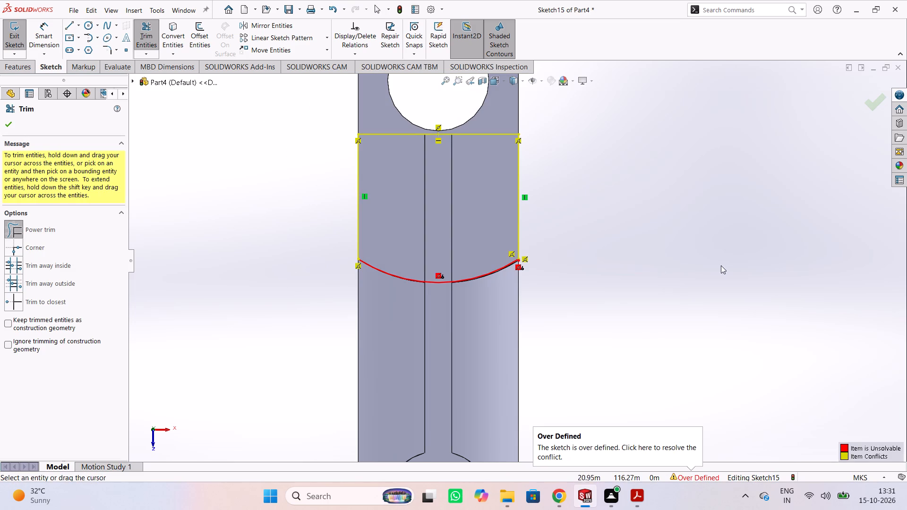
scroll(710, 289, "down", 1)
scroll(702, 279, "up", 1)
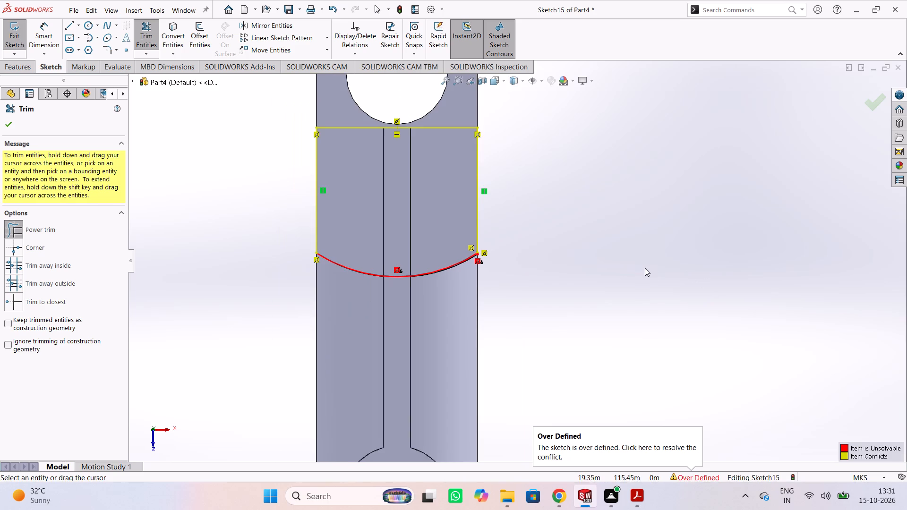
Undo the circle trim and the coincident relations between the circle and the lower endpoints of the outline's side lines.
scroll(644, 268, "up", 1)
left_click(666, 255)
key("Escape")
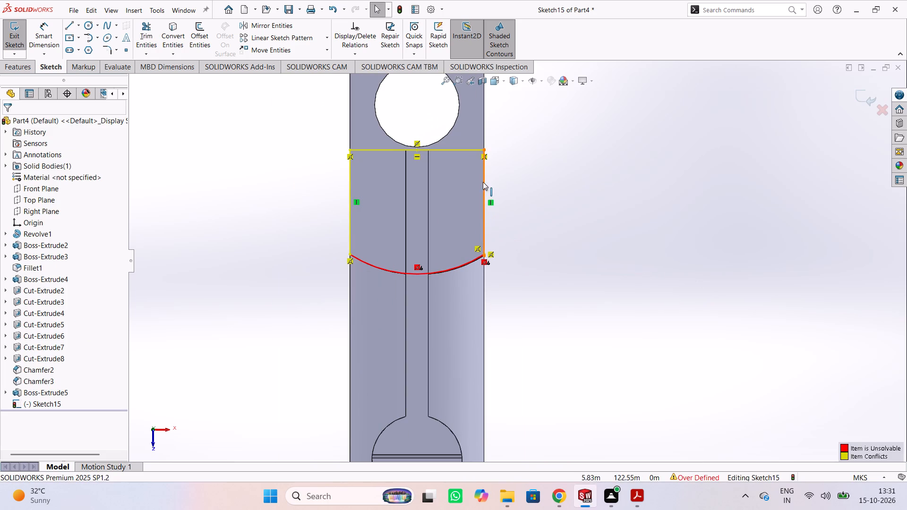
left_click_drag(338, 225, 273, 236)
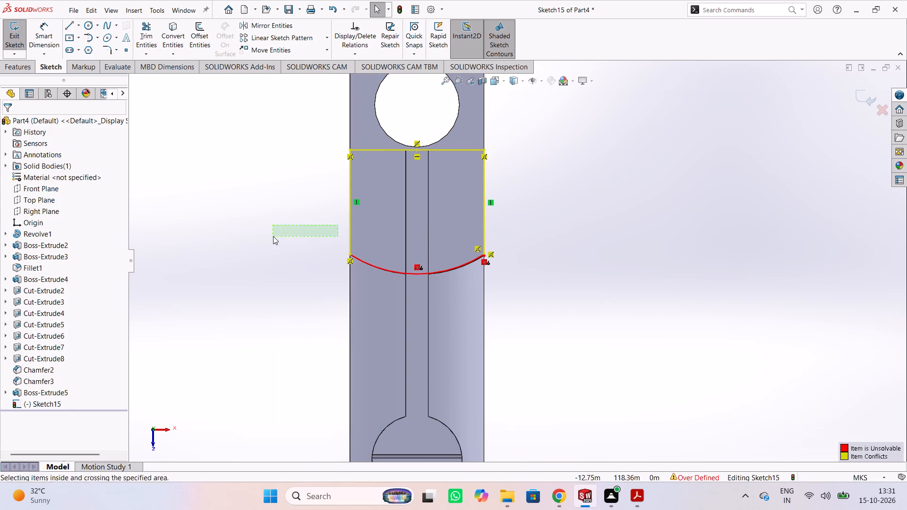
left_click_drag(227, 195, 300, 223)
left_click(304, 224)
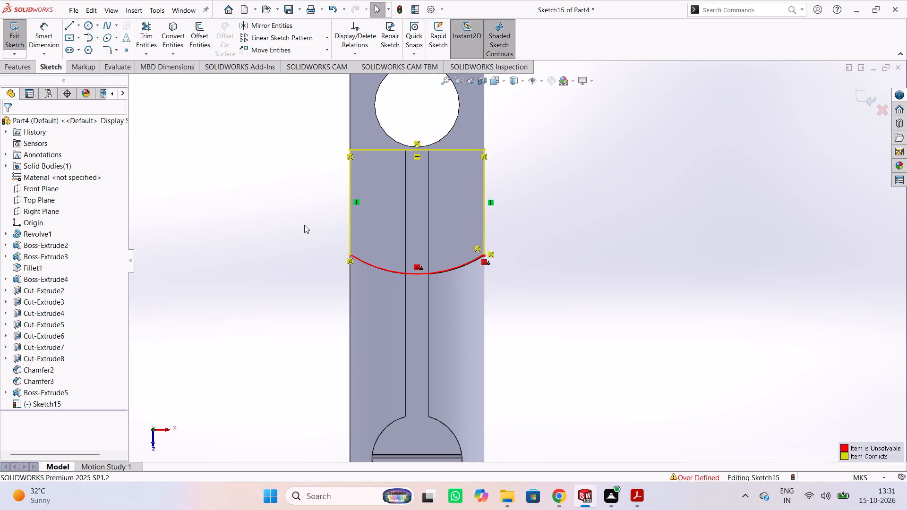
key("ctrl+z")
key("ctrl+z")
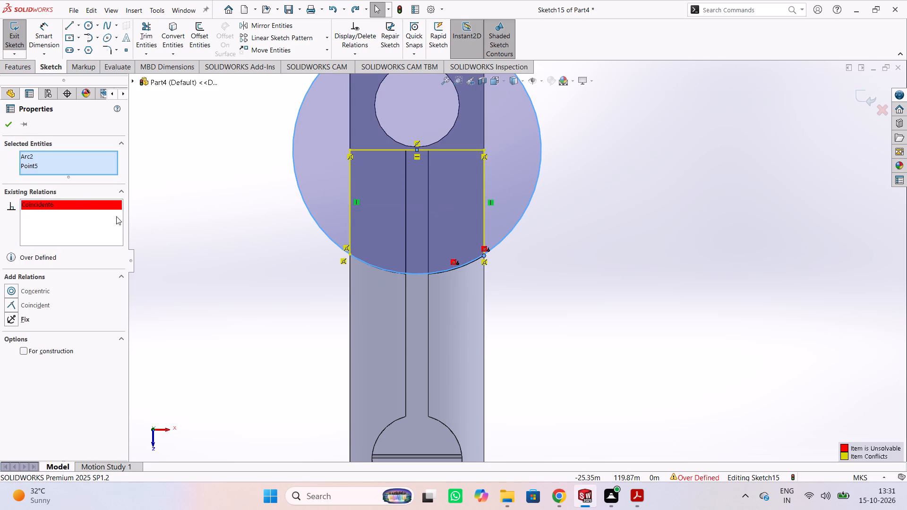
key("ctrl+z")
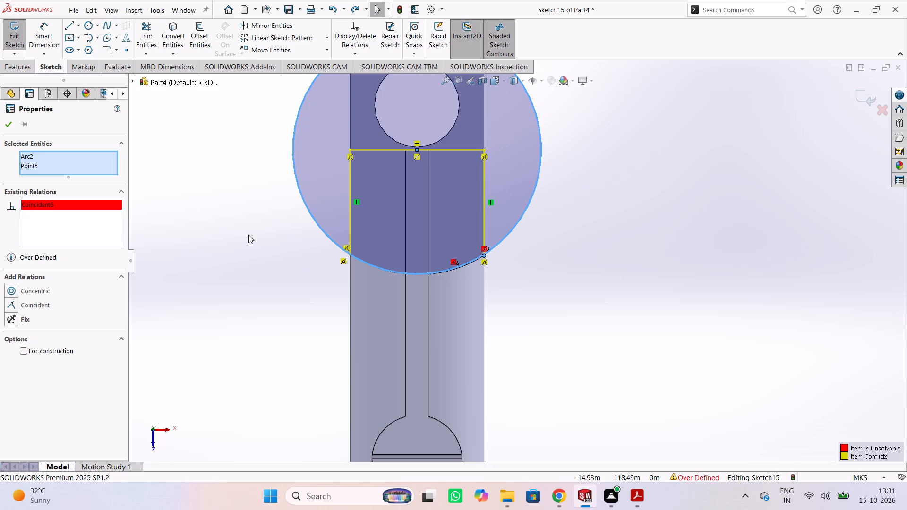
key("ctrl+z")
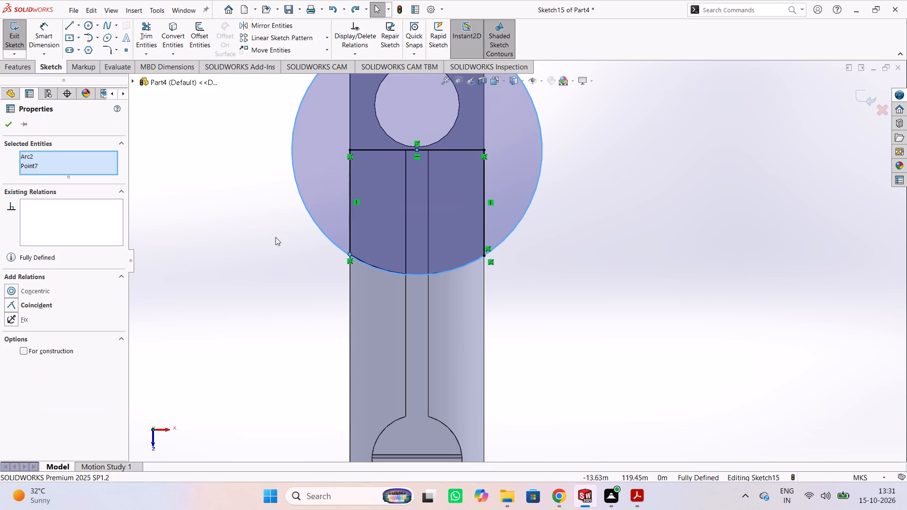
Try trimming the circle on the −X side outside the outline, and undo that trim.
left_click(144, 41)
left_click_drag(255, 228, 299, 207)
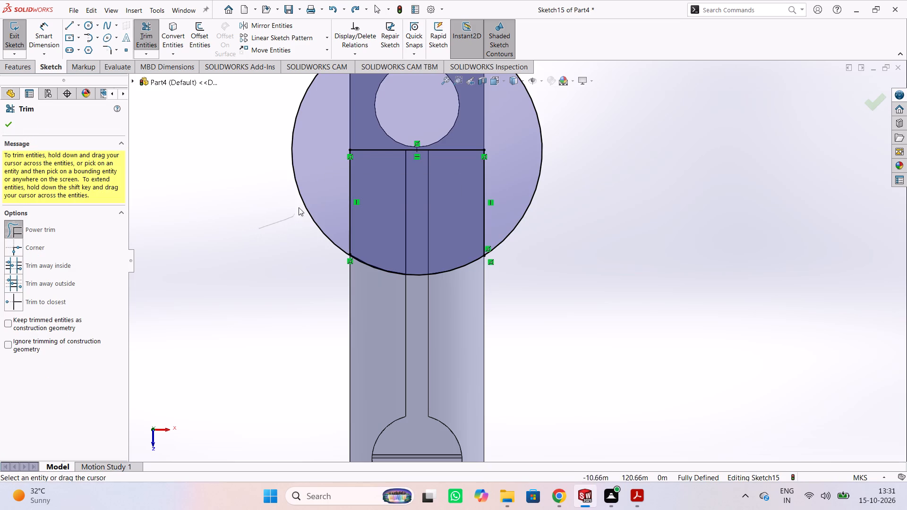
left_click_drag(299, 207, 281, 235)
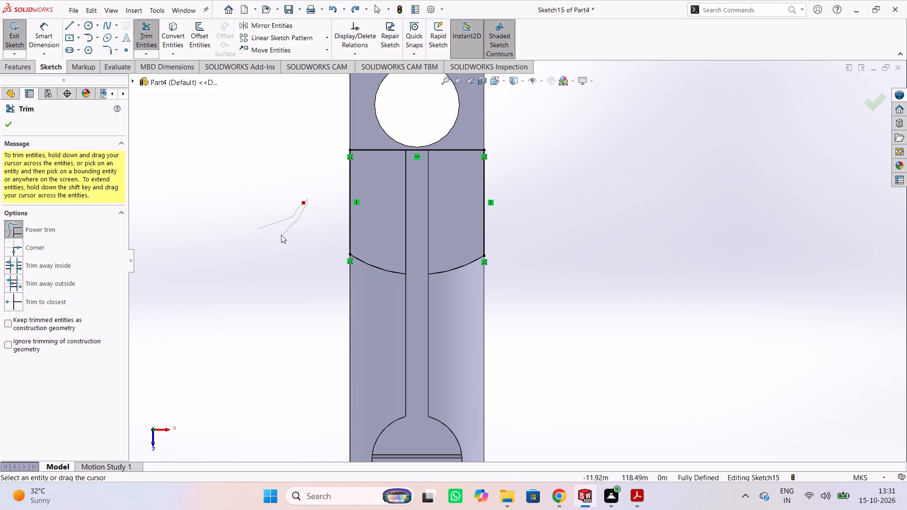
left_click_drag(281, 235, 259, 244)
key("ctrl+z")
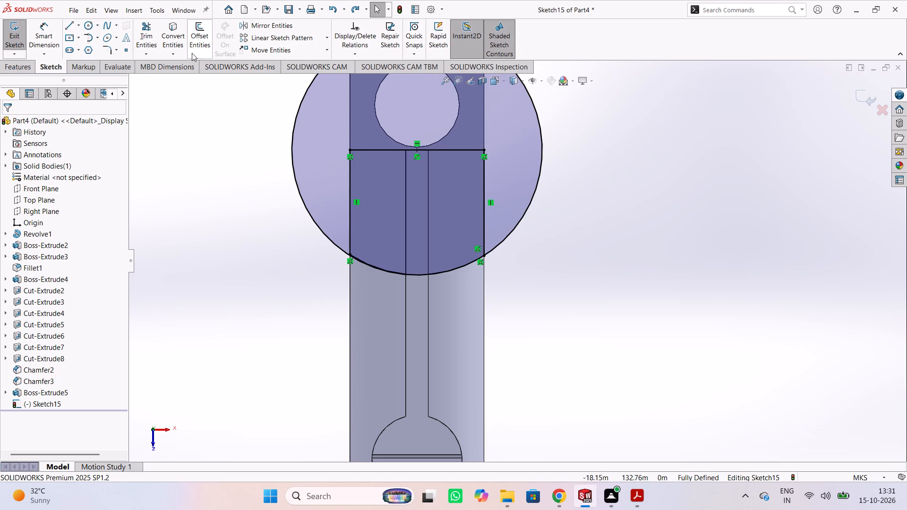
Trim away the outline's two side lines and its straight end line, keeping the circle.
left_click(155, 39)
left_click_drag(311, 159, 360, 184)
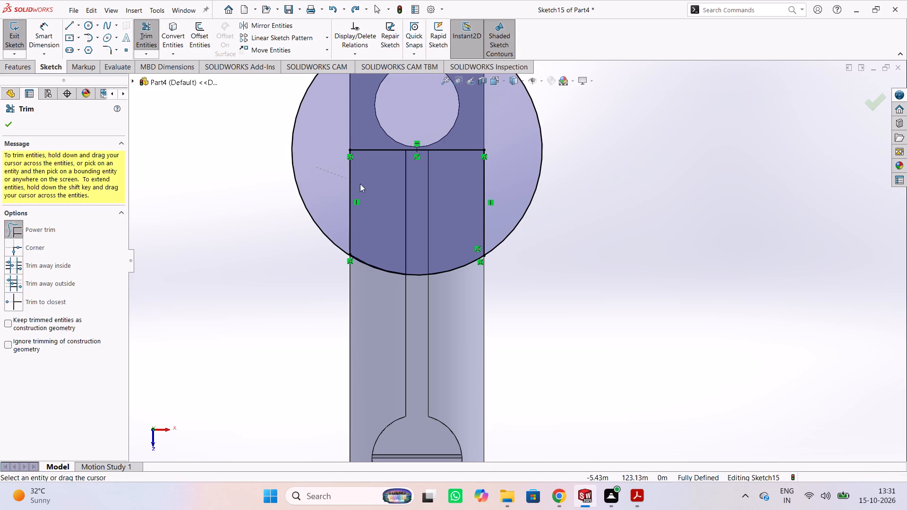
left_click_drag(360, 184, 491, 174)
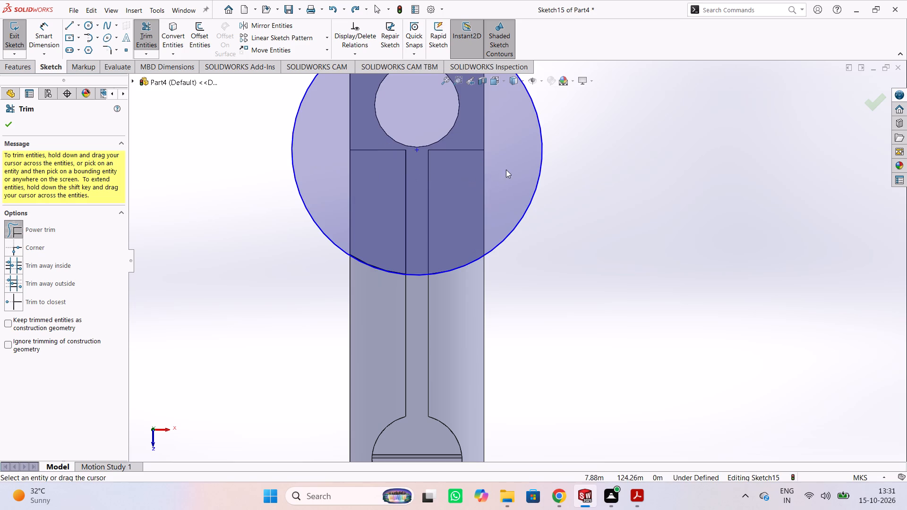
left_click(248, 255)
key("Escape")
Redraw the outline's −X side, about 11.88 m straight end and about 9.36 m +X side as connected lines starting and ending on the circle.
left_click(70, 28)
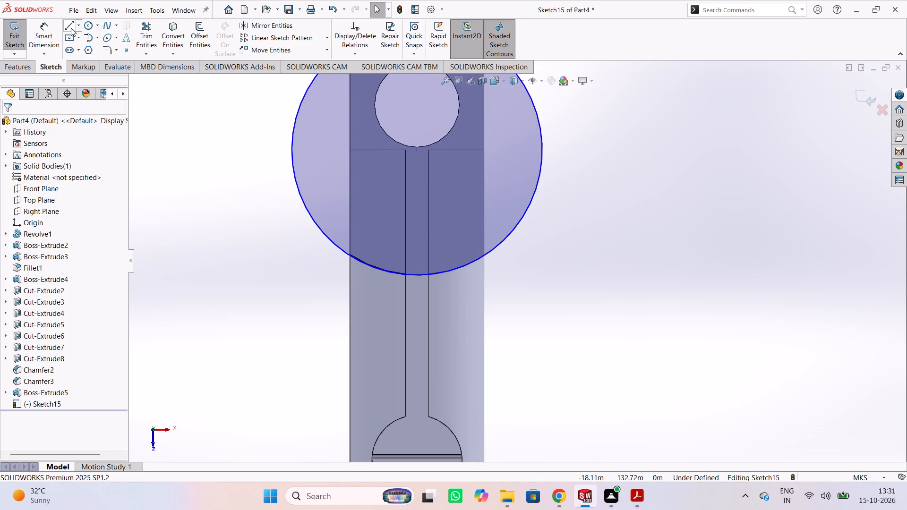
left_click(349, 255)
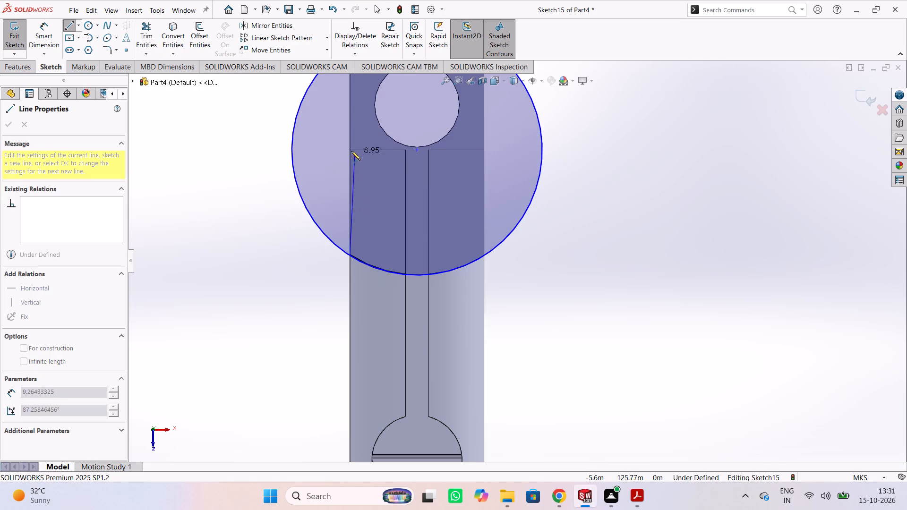
left_click(351, 151)
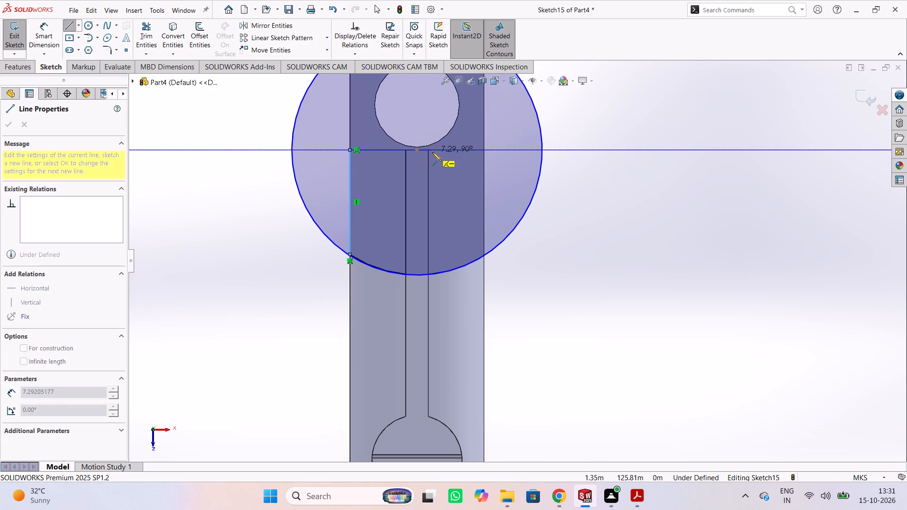
left_click(485, 152)
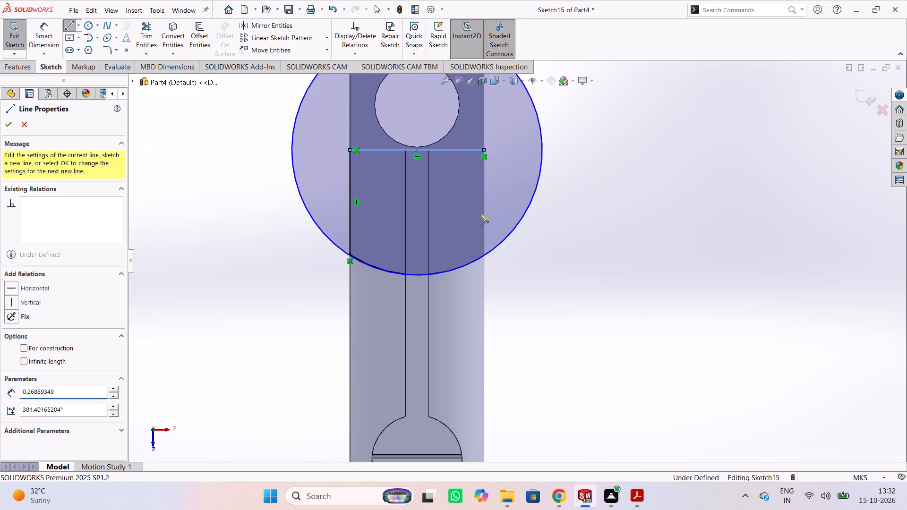
left_click(484, 255)
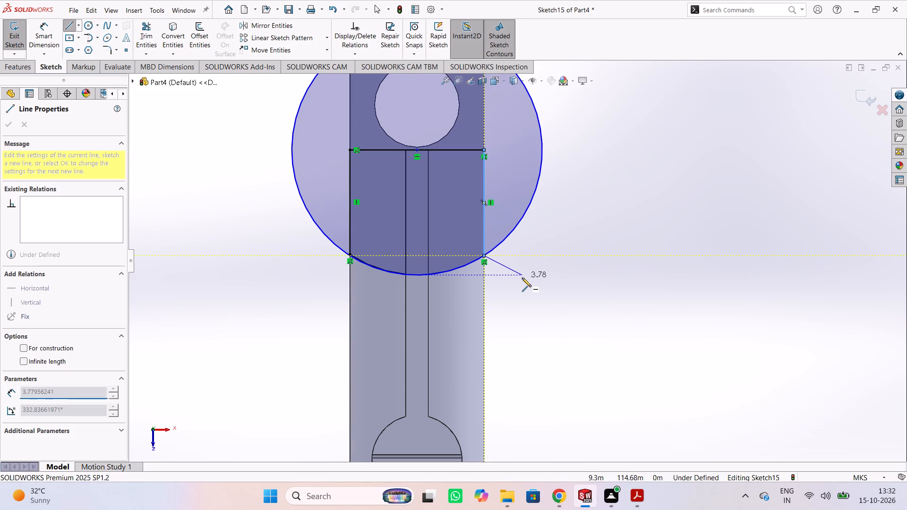
key("Escape")
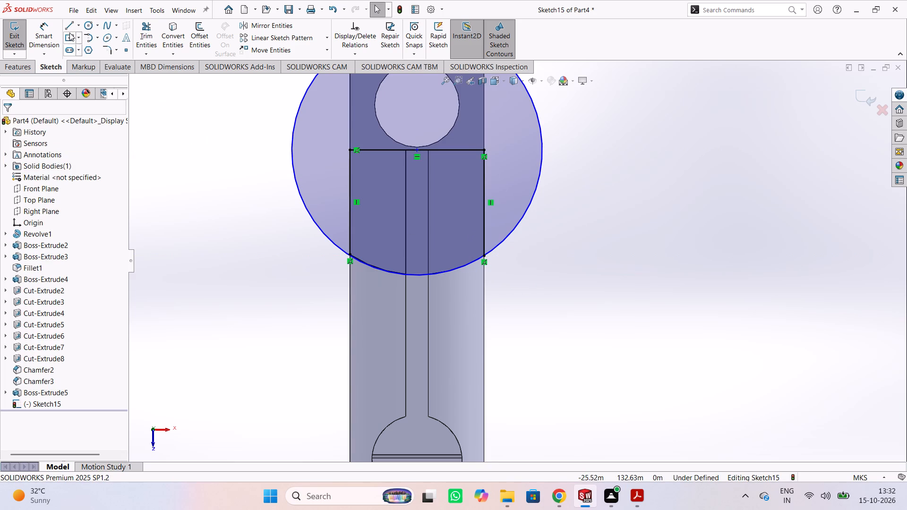
Draw a vertical line about 11.04 m long along the narrow slot's −X edge, from the outline's straight end to the circle.
left_click(70, 26)
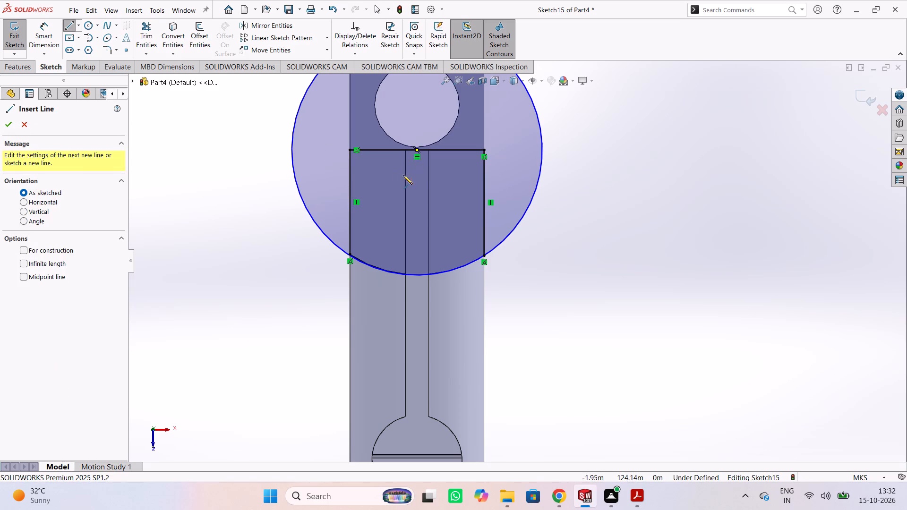
scroll(439, 119, "down", 3)
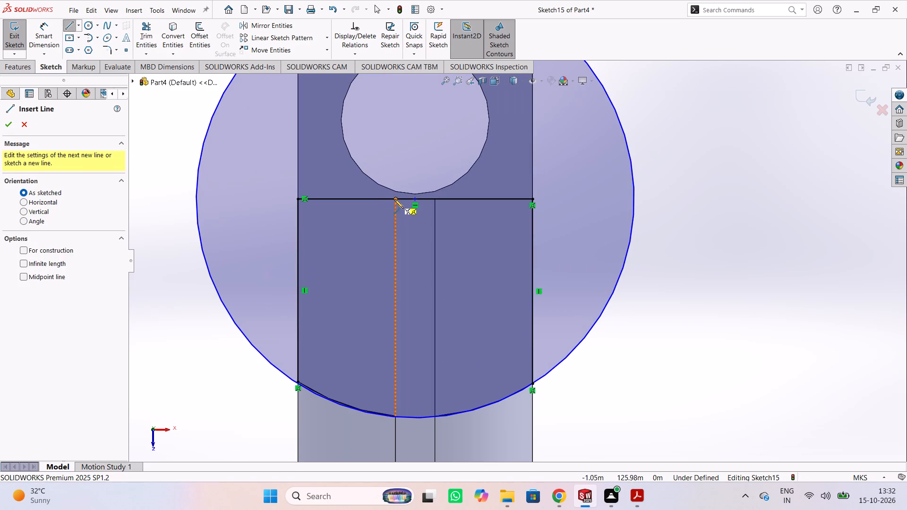
left_click(394, 199)
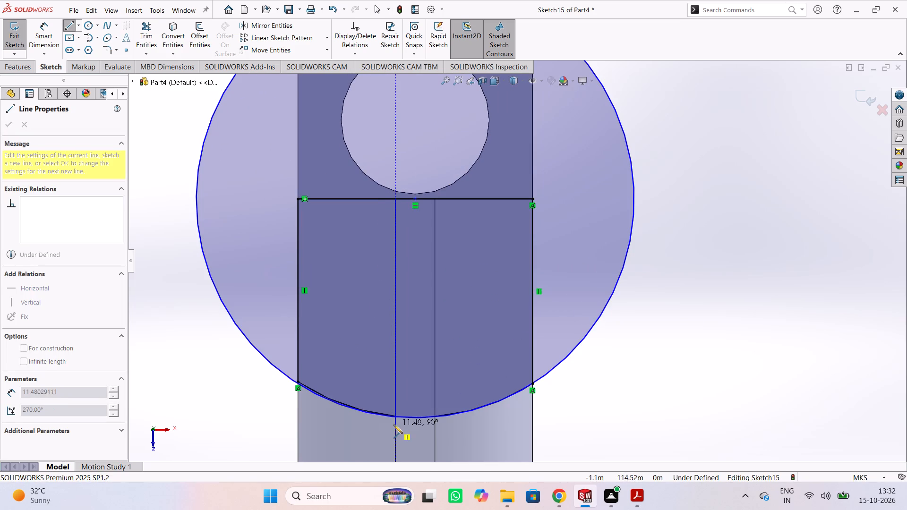
left_click(394, 418)
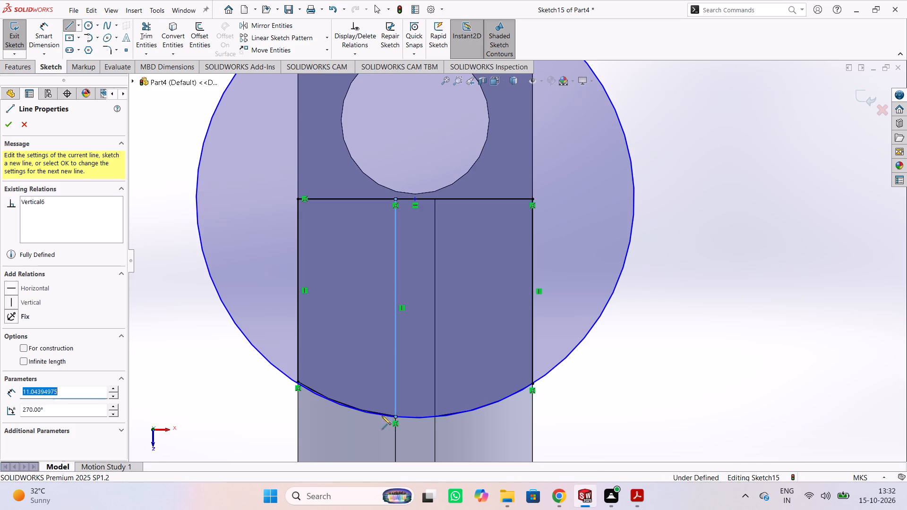
key("Escape")
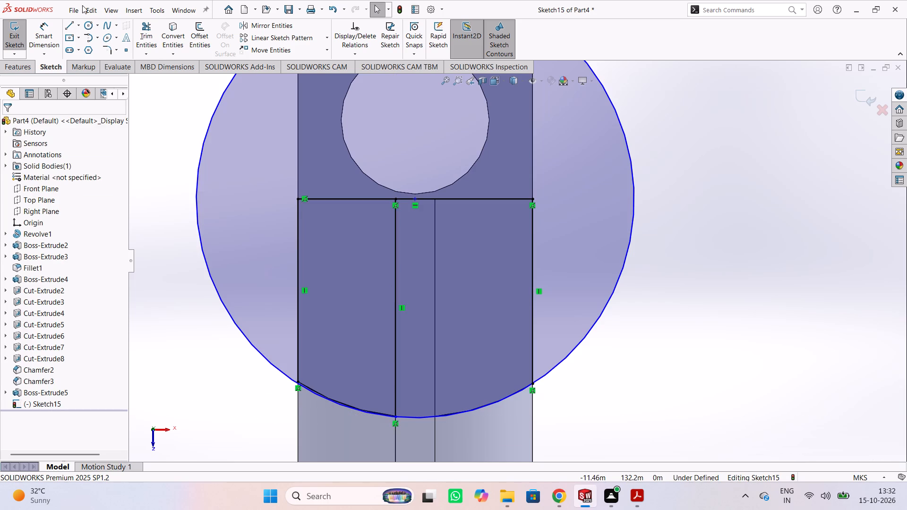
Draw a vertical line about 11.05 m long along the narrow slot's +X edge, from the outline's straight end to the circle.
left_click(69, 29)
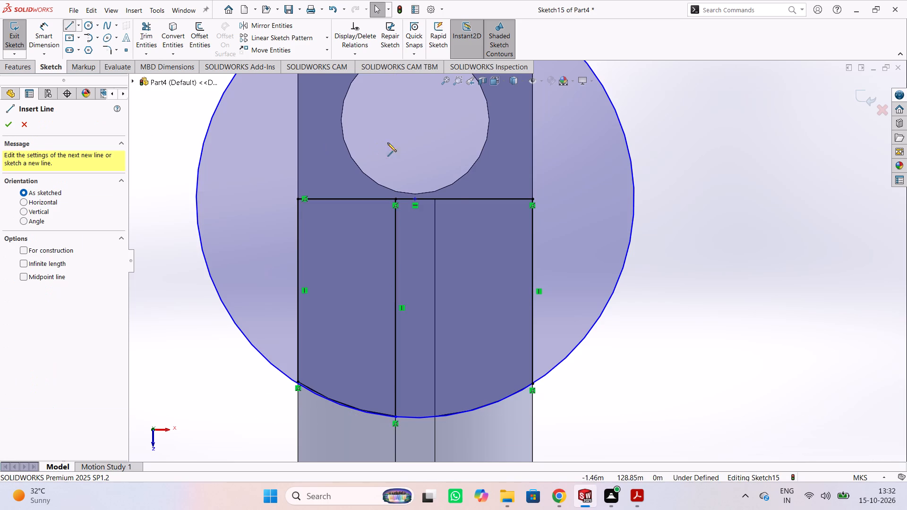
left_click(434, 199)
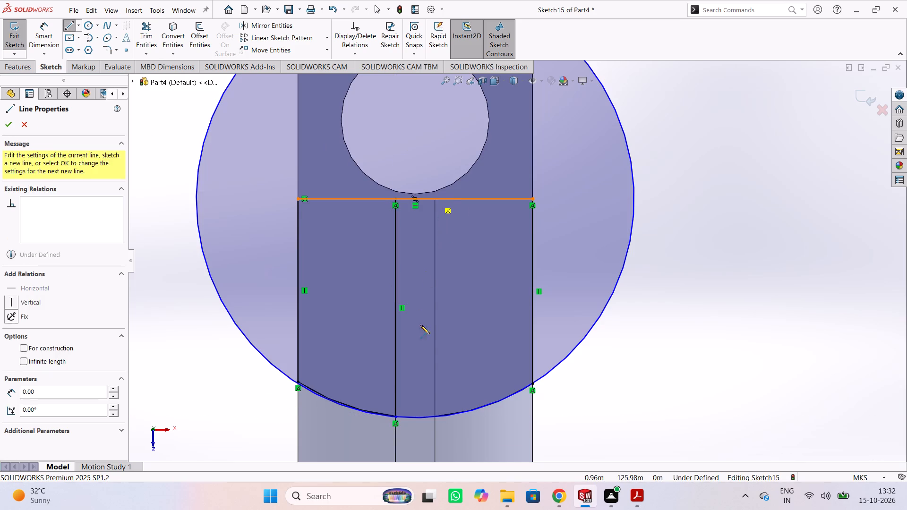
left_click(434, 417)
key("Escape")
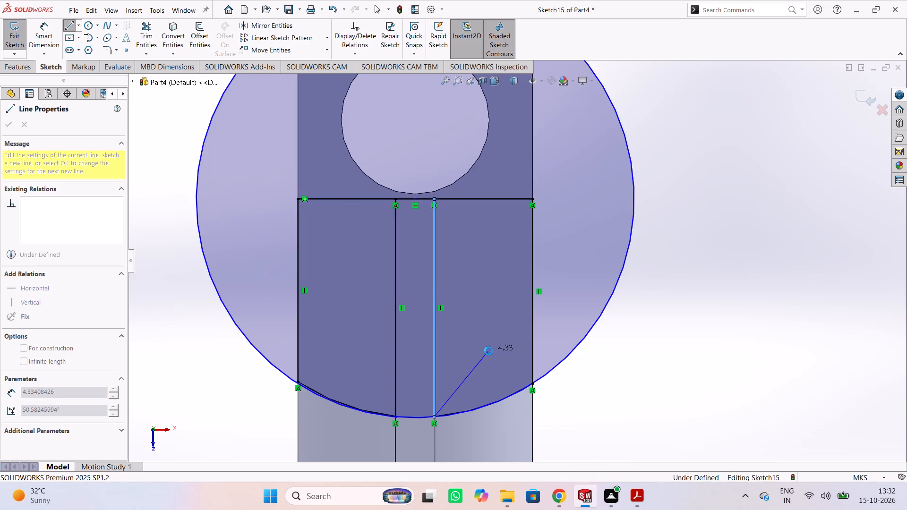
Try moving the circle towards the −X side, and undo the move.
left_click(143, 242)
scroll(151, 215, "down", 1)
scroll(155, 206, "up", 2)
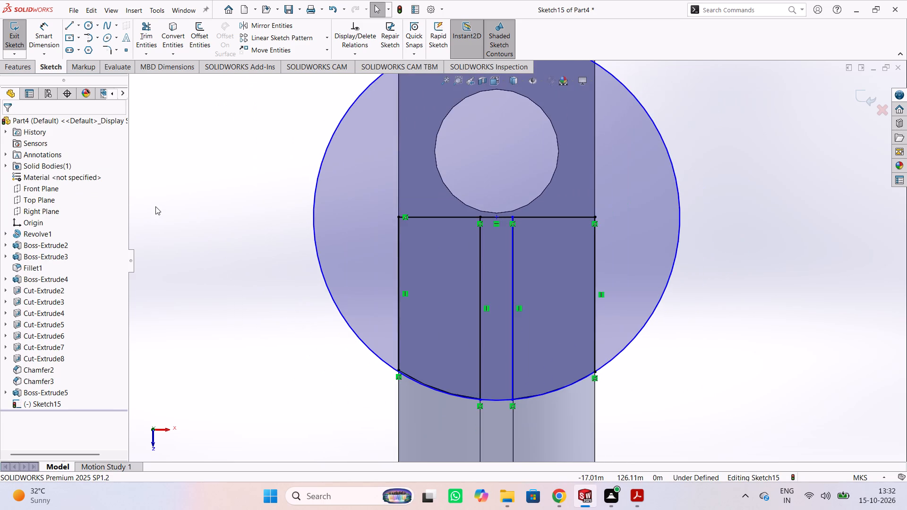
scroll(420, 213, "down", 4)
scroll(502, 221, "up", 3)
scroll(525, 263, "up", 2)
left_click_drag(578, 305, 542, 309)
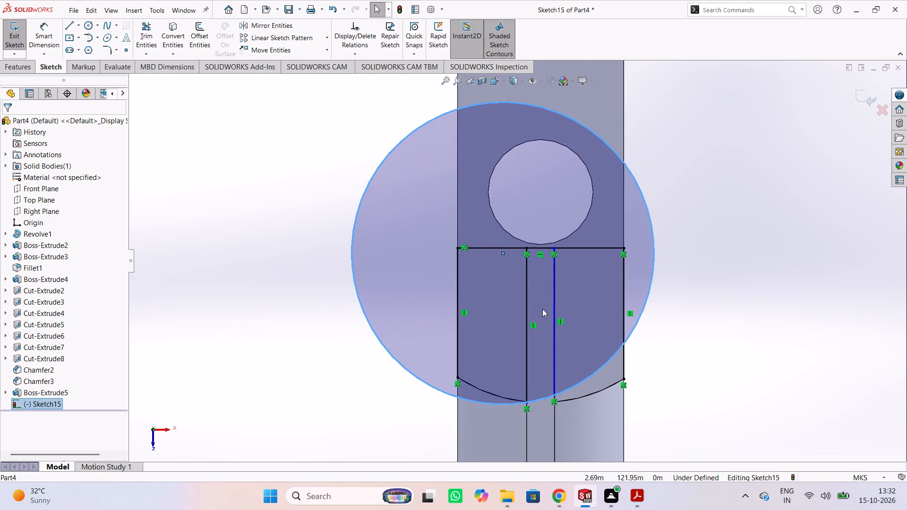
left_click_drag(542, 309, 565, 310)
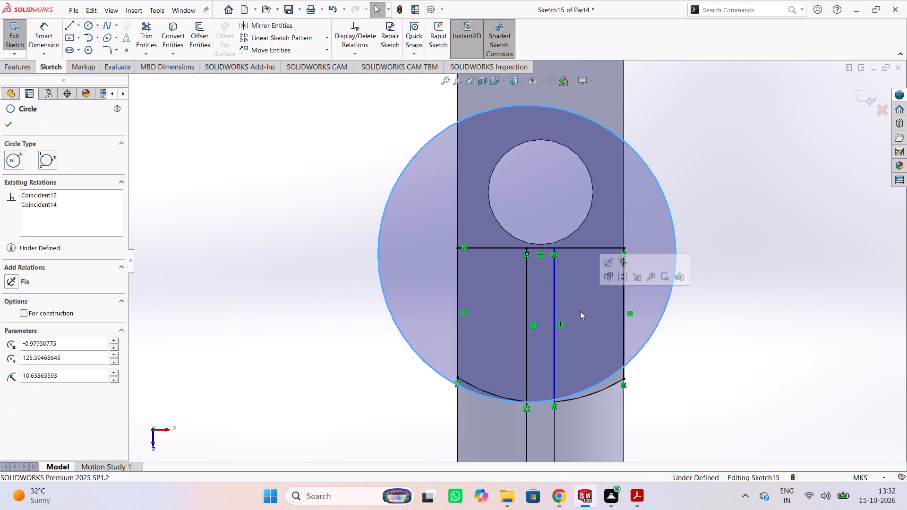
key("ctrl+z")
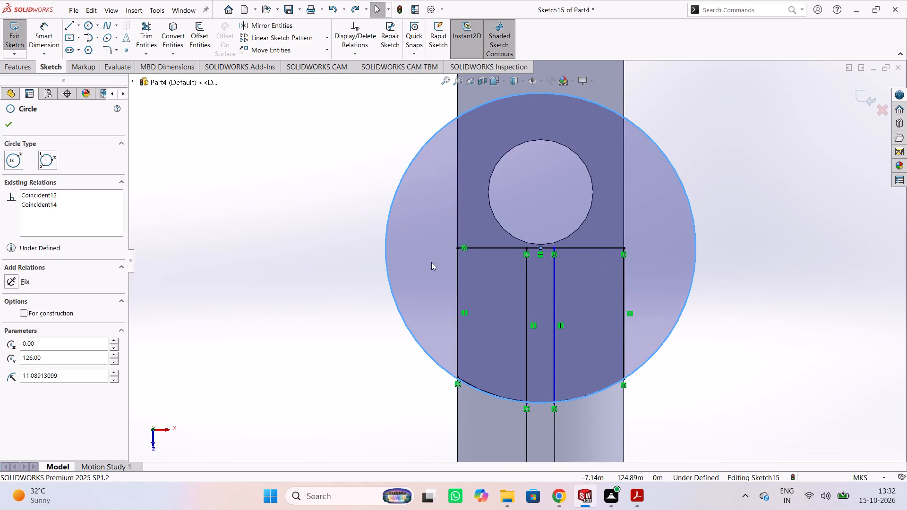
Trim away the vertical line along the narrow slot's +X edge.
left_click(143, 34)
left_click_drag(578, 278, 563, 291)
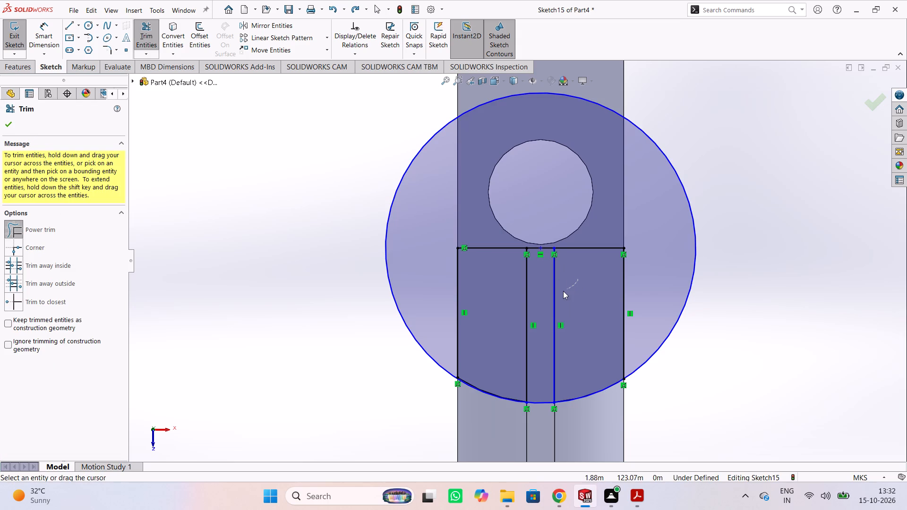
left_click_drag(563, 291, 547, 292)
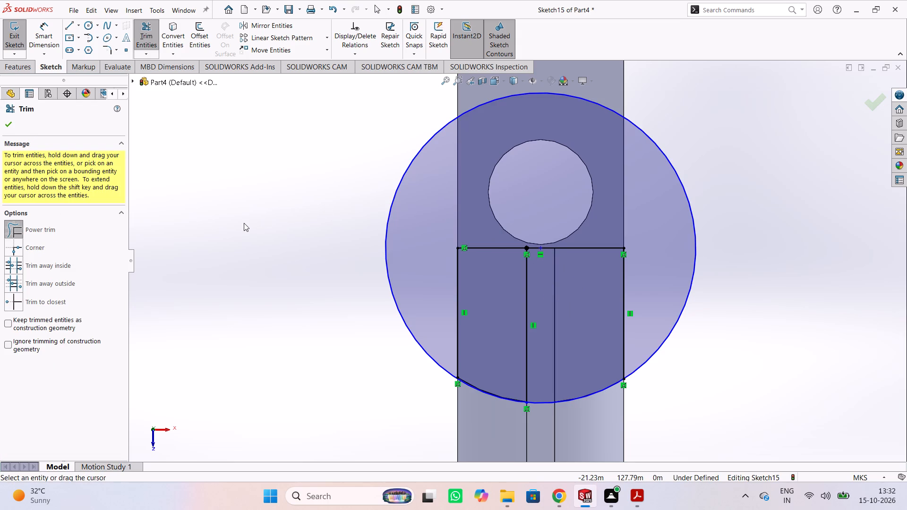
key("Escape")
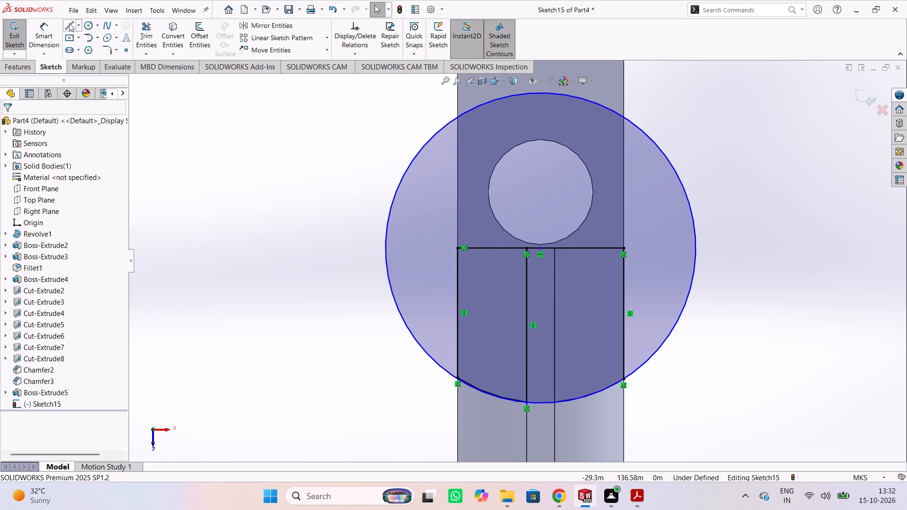
Draw a vertical line about 11.02 m long along the narrow slot's +X edge, from the outline's straight end to the circle.
left_click(69, 23)
scroll(590, 186, "down", 4)
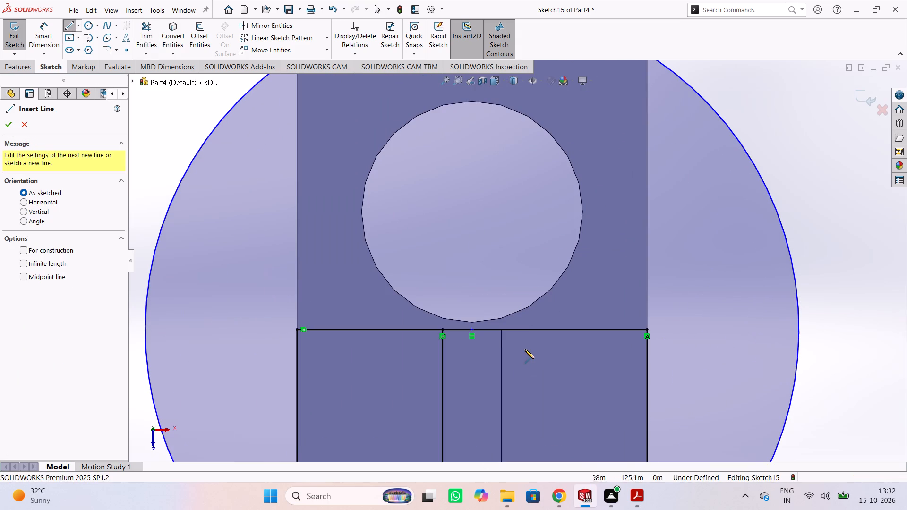
left_click(503, 330)
scroll(527, 370, "down", 4)
scroll(527, 370, "up", 7)
scroll(526, 364, "down", 1)
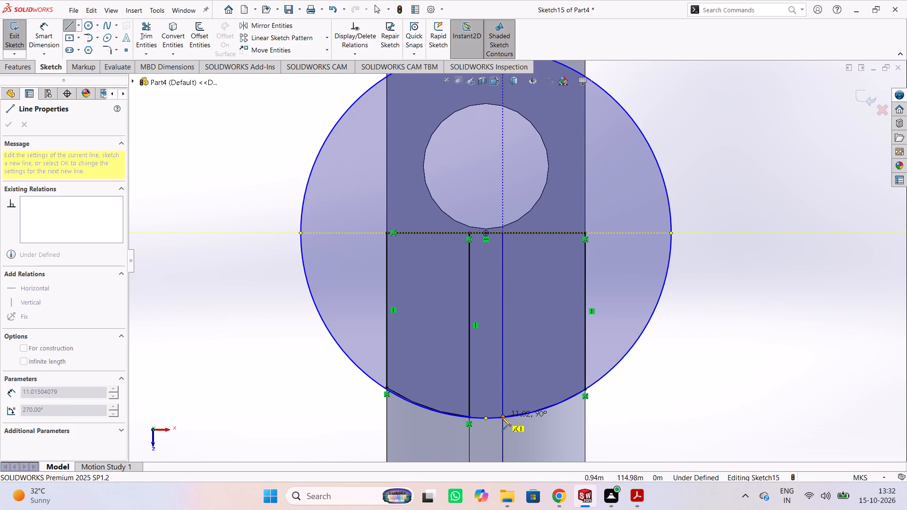
left_click(502, 417)
key("Escape")
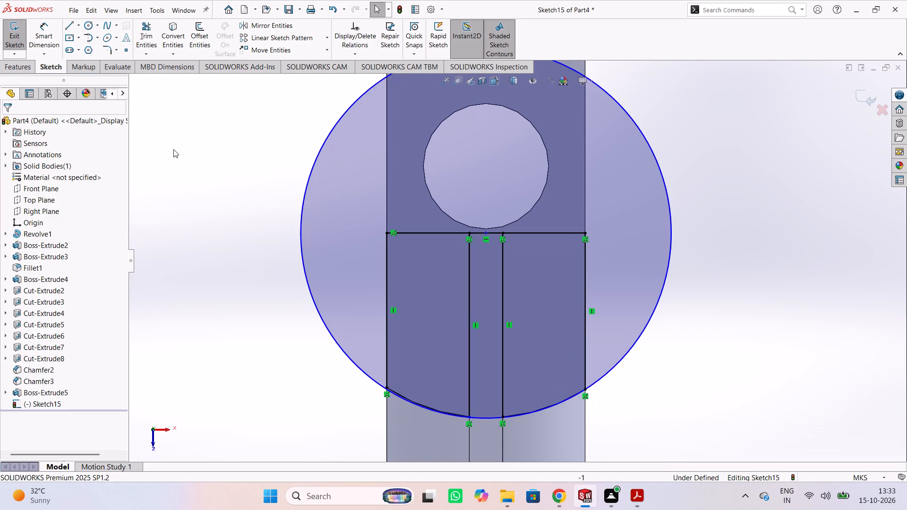
Dimension the circle's diameter as 22 m.
right_click(256, 219)
left_click(353, 205)
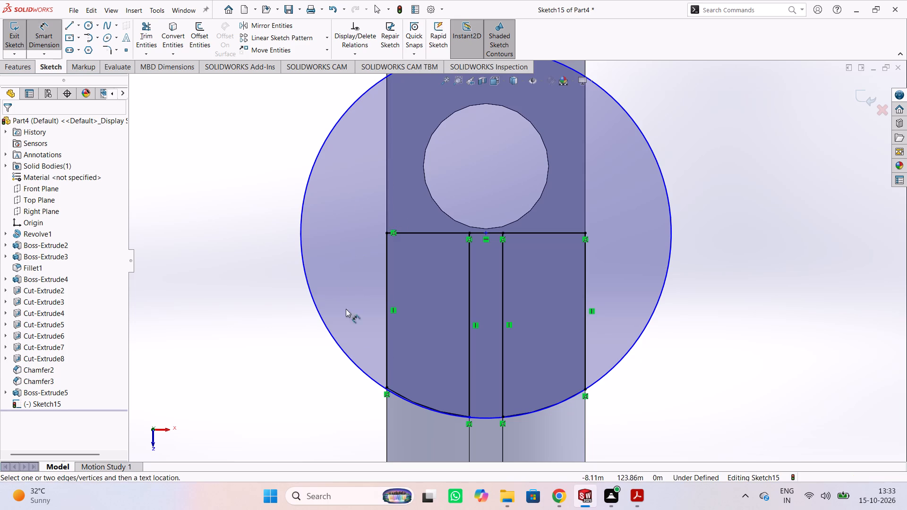
left_click(433, 410)
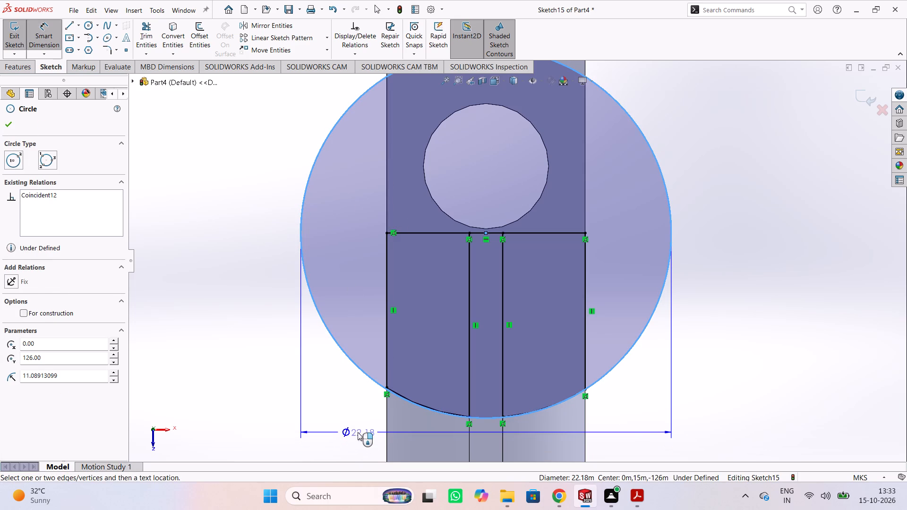
left_click(358, 432)
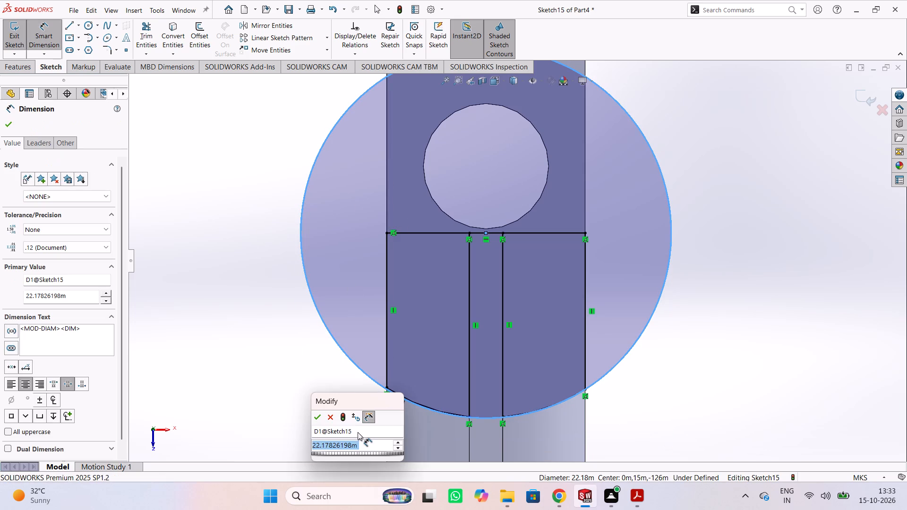
type("22")
key("Return")
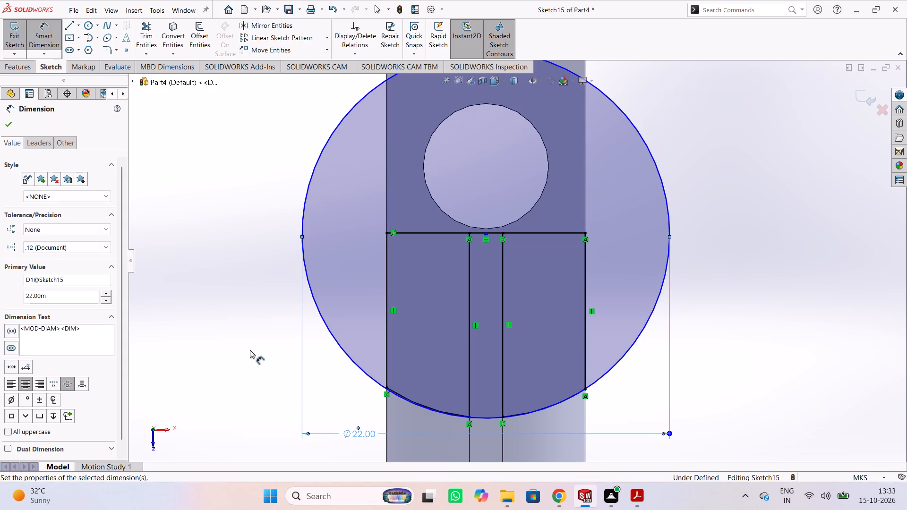
left_click(207, 324)
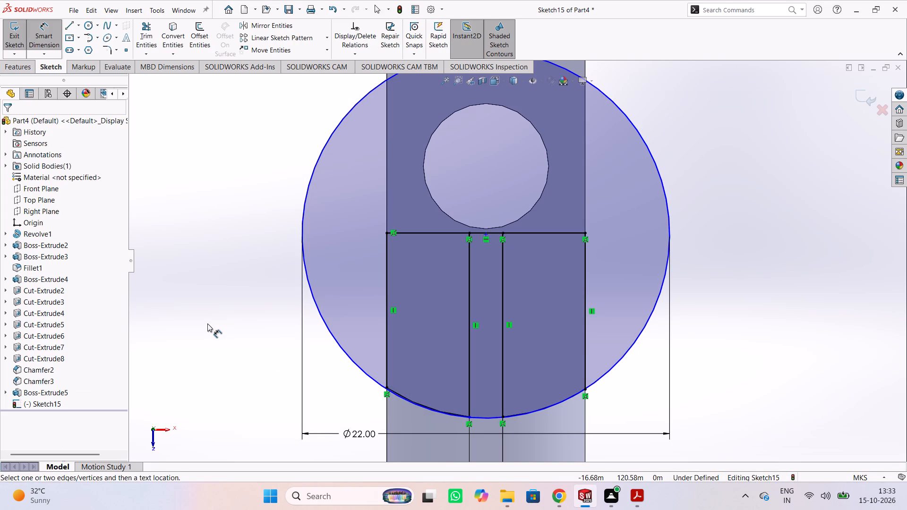
key("Escape")
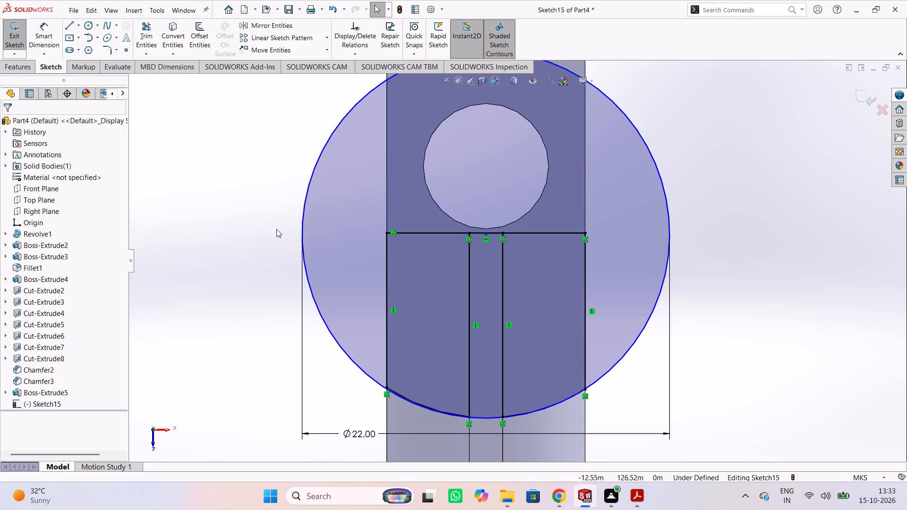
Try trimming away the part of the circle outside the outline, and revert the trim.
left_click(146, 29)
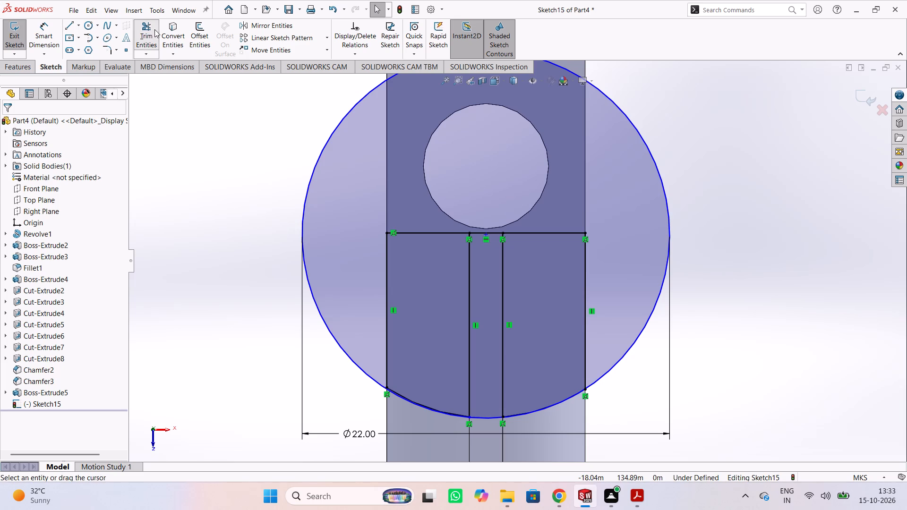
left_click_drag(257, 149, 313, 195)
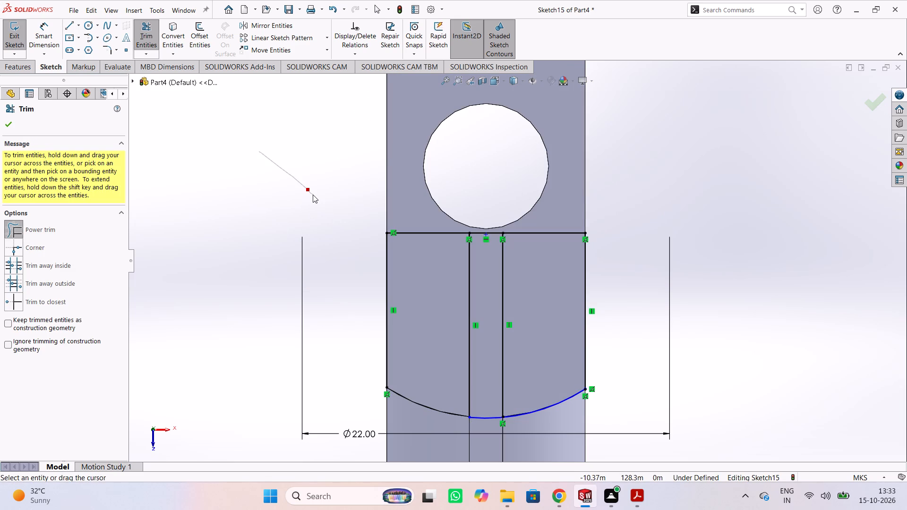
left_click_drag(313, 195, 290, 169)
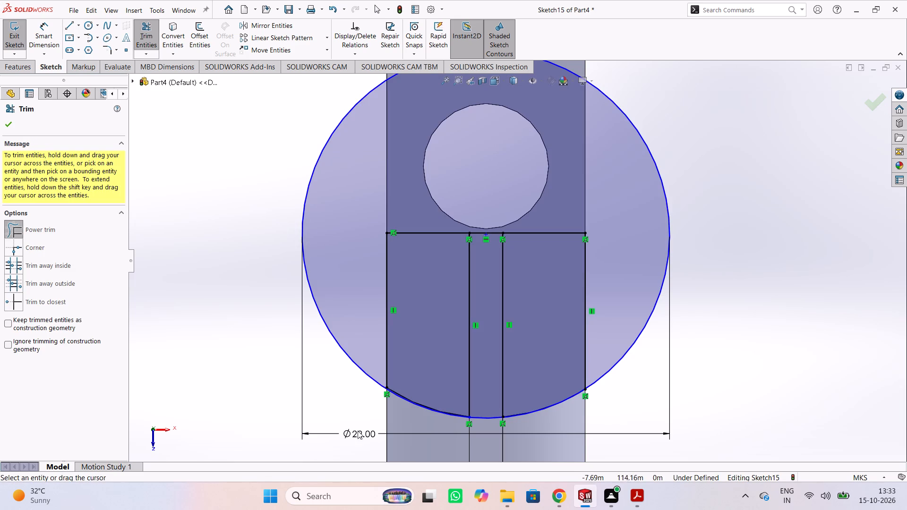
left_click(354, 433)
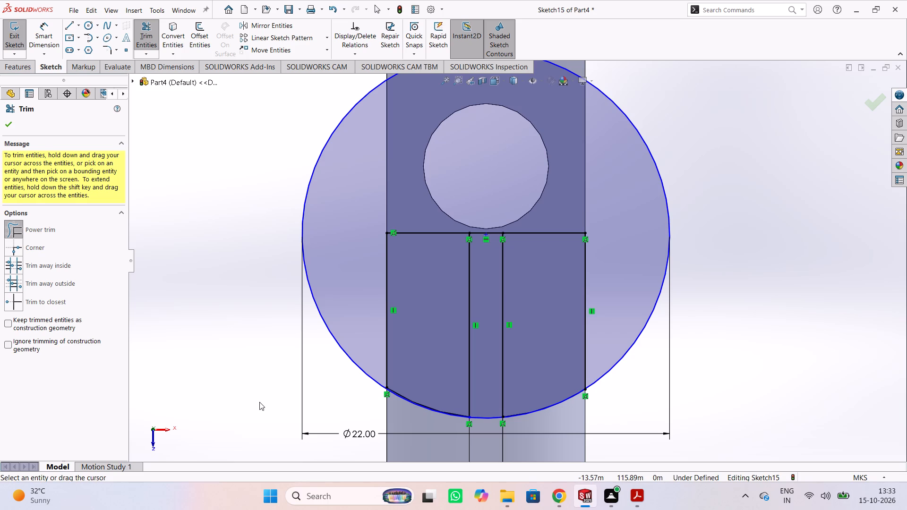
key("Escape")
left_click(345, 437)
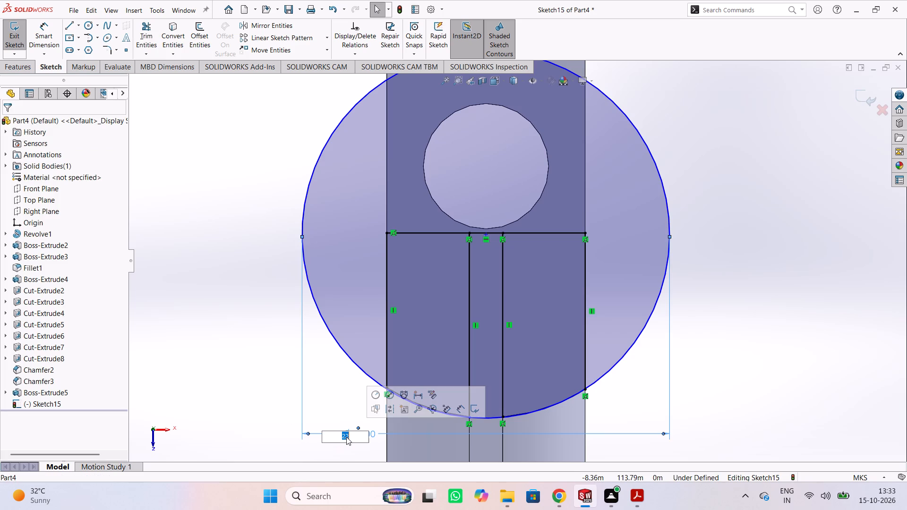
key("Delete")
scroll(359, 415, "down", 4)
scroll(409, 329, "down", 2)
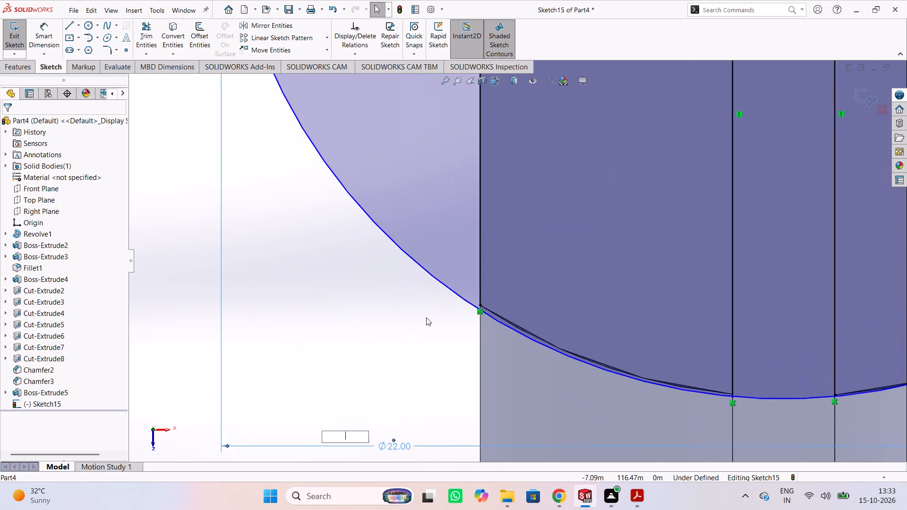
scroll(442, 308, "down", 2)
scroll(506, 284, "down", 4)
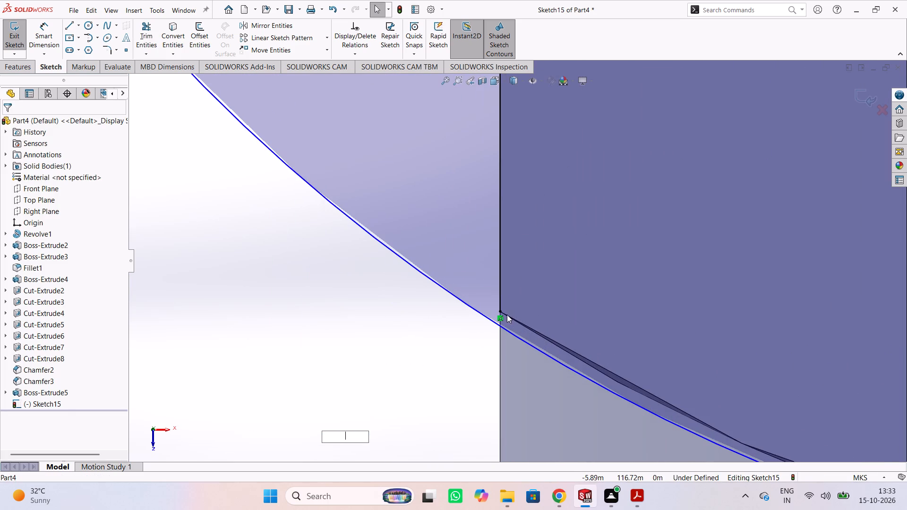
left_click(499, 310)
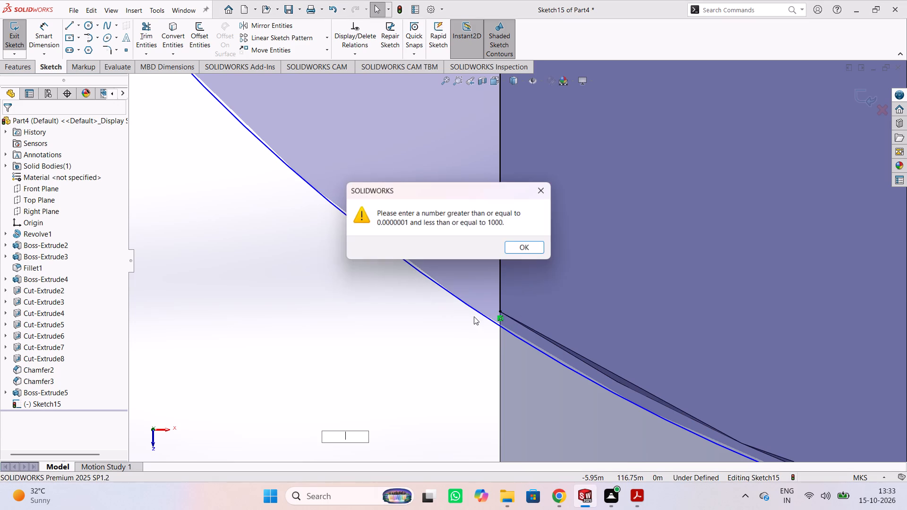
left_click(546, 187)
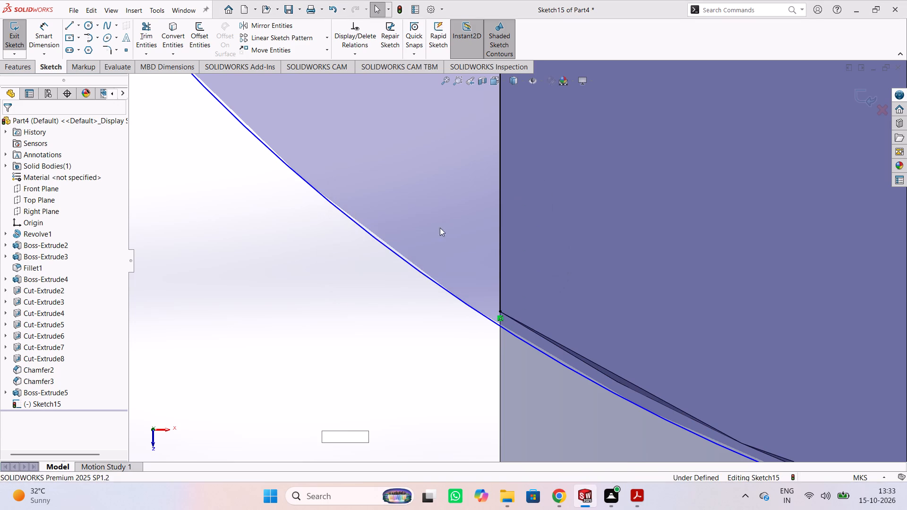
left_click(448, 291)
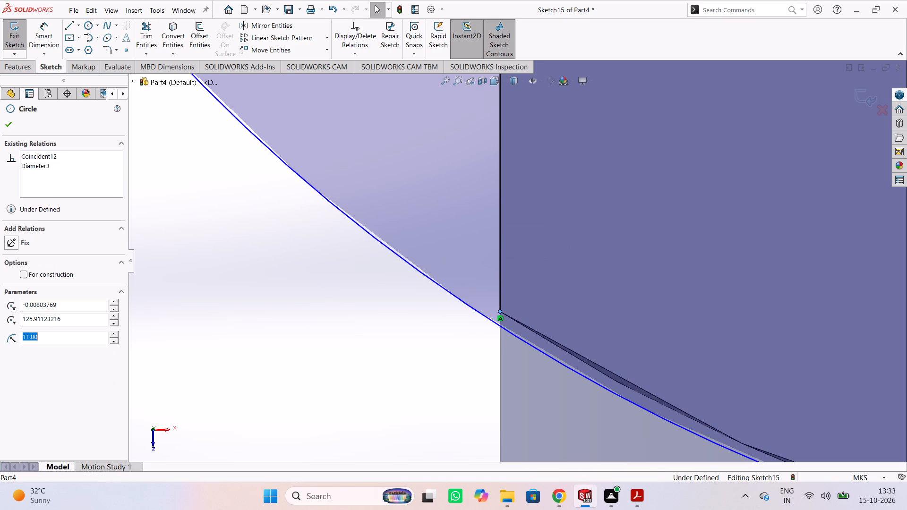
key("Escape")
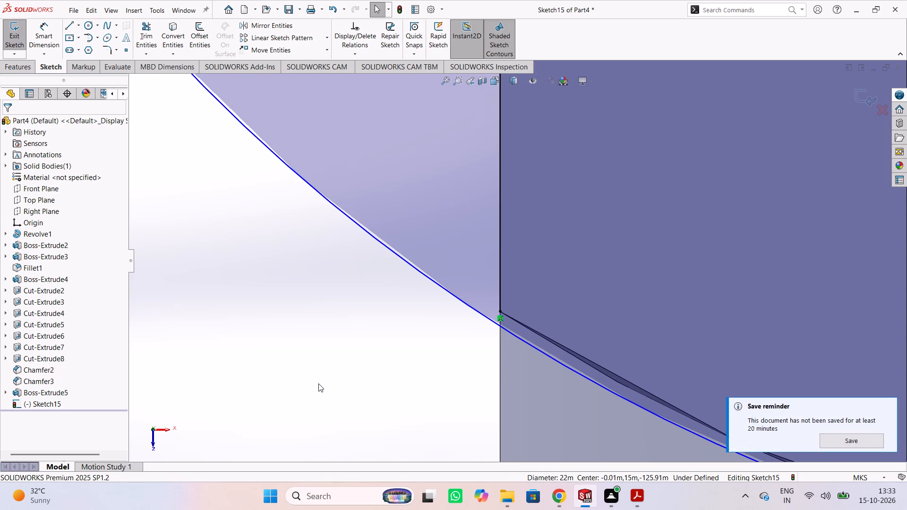
Make the circle coincident with the arc-side end point of the outline's −X side line.
left_click(498, 310, "shift")
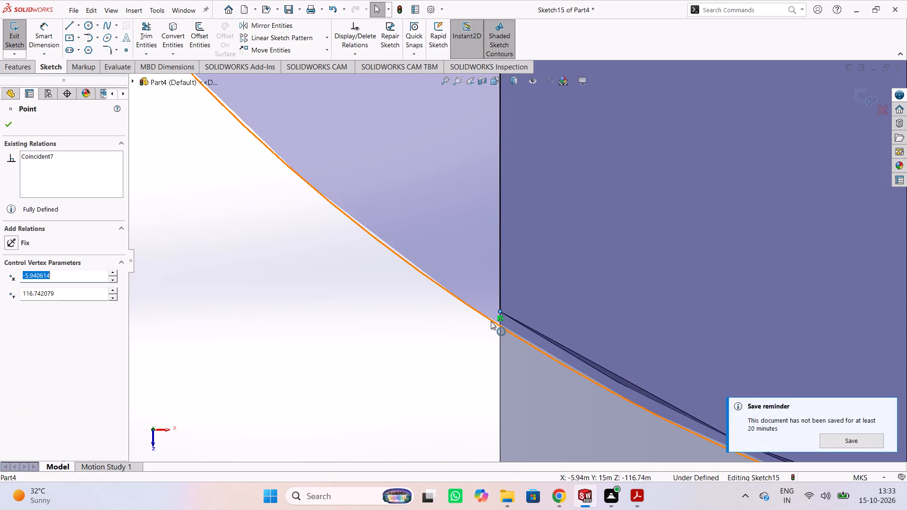
left_click(491, 321, "shift")
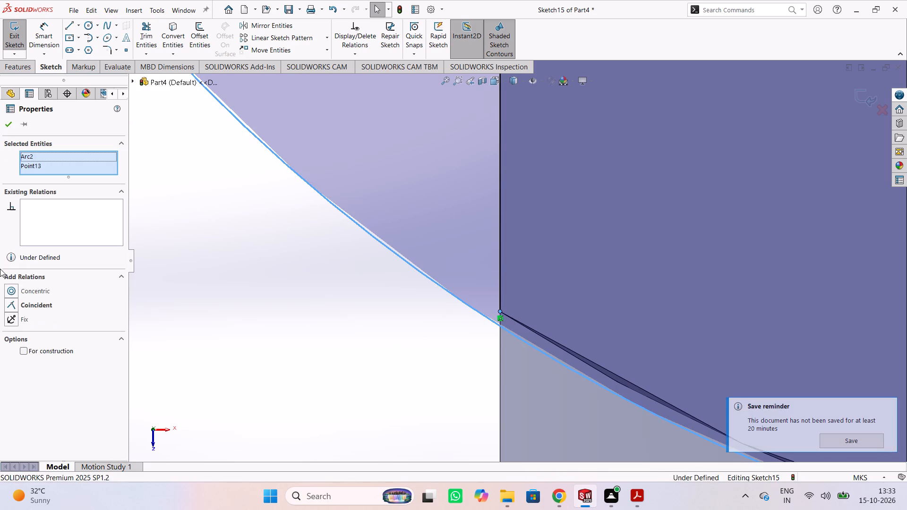
left_click(45, 303)
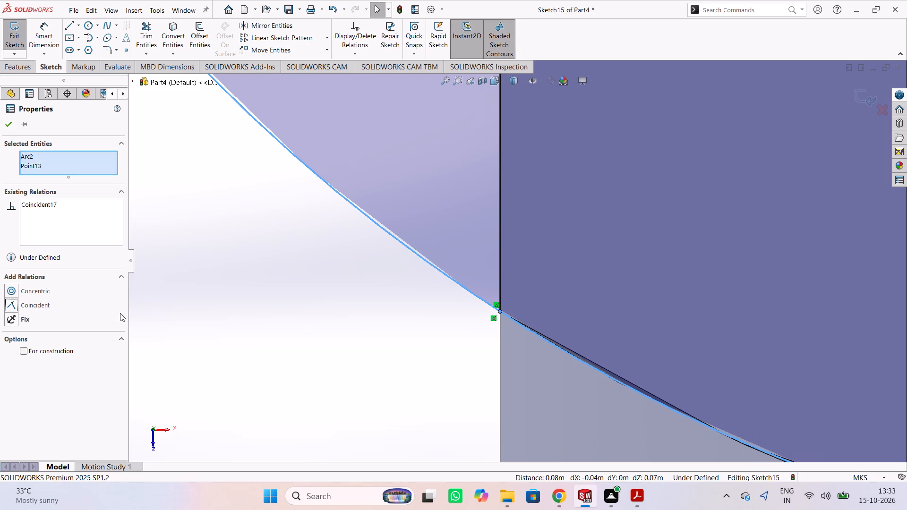
left_click(8, 122)
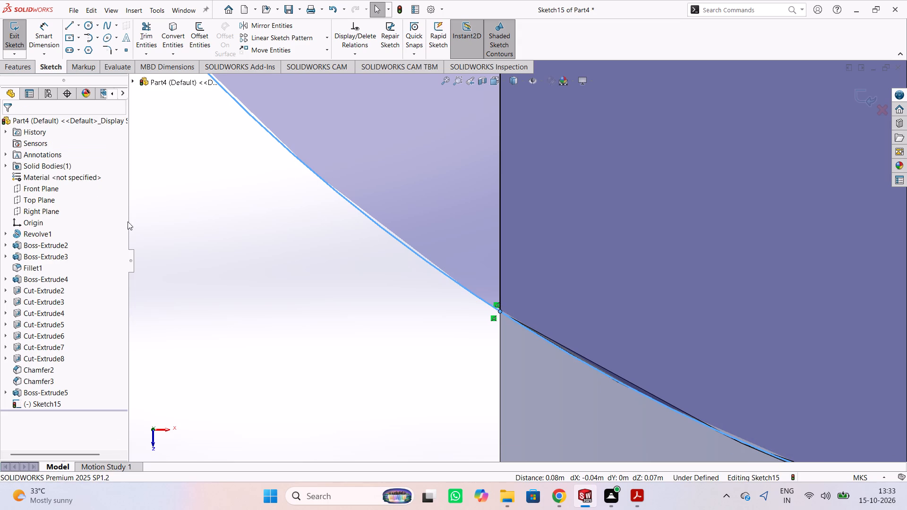
Trim away the circle outside the outline and the straight end's segment between the two narrow slot lines.
scroll(225, 271, "down", 5)
scroll(288, 267, "up", 17)
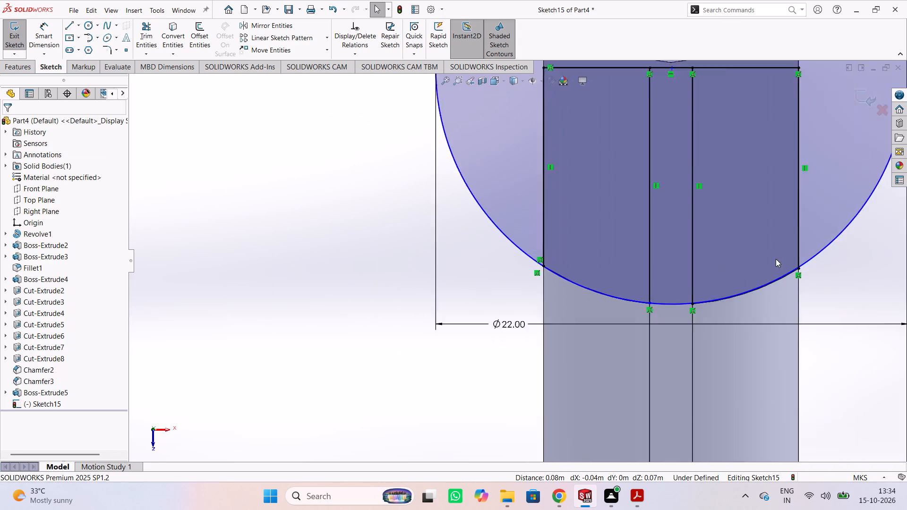
scroll(739, 184, "up", 2)
scroll(695, 172, "down", 2)
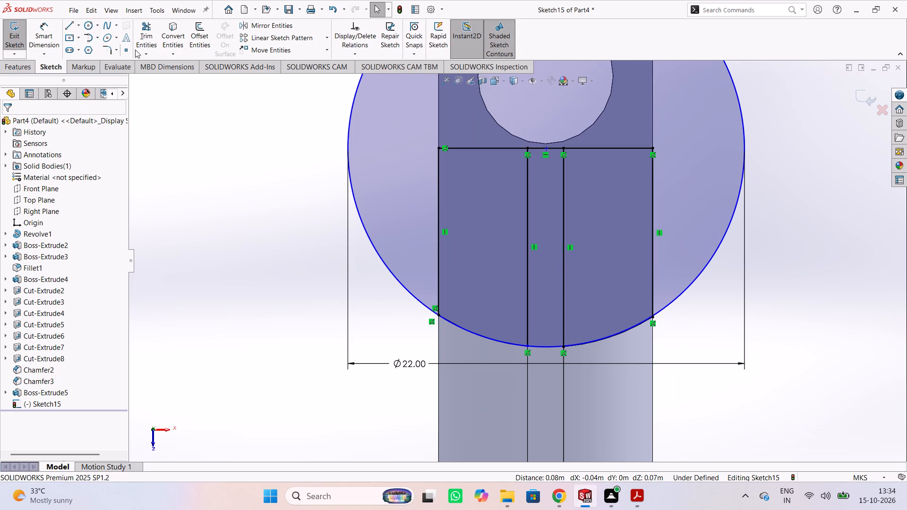
left_click(150, 49)
left_click_drag(278, 163, 354, 145)
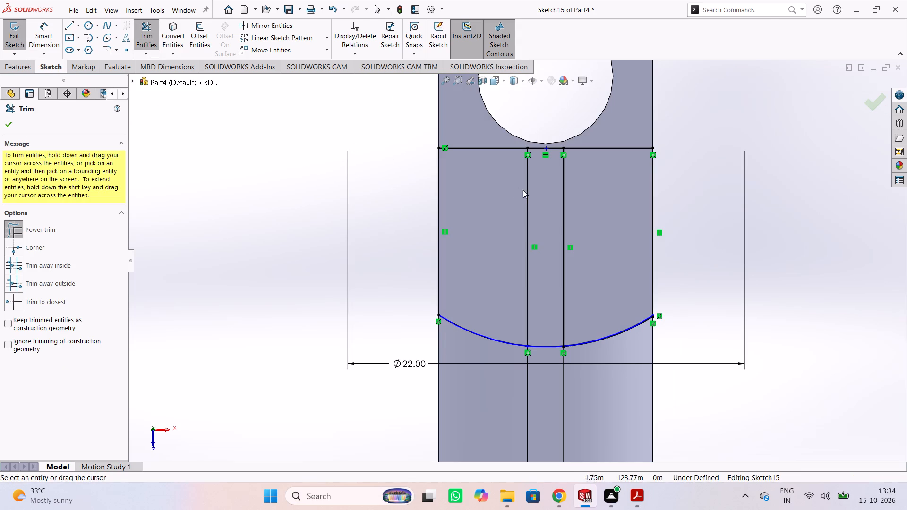
left_click_drag(549, 183, 541, 134)
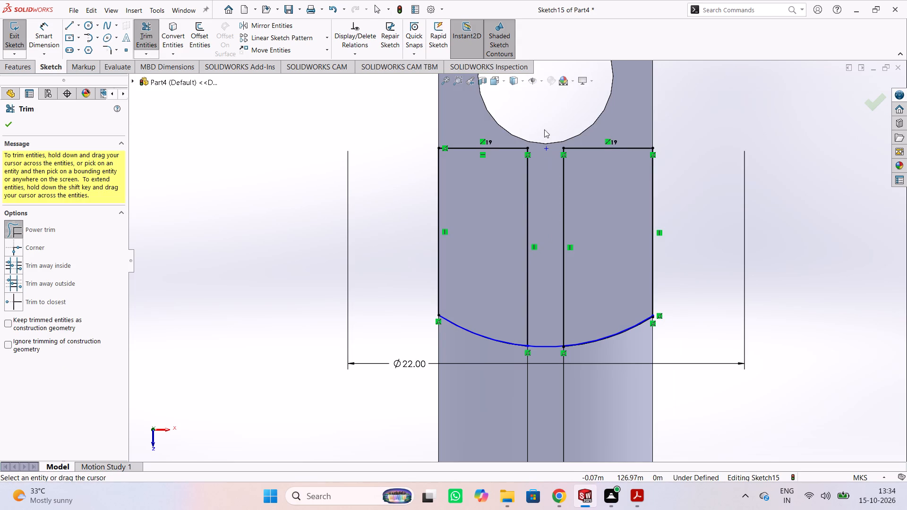
left_click(704, 213)
key("Escape")
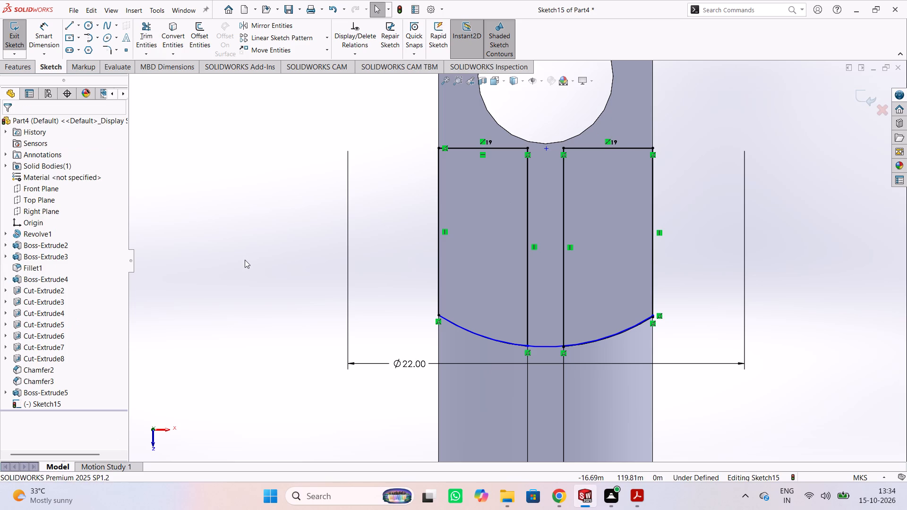
Dimension the distance from the arc's midpoint to the outline's straight end as 11 m.
left_click(43, 32)
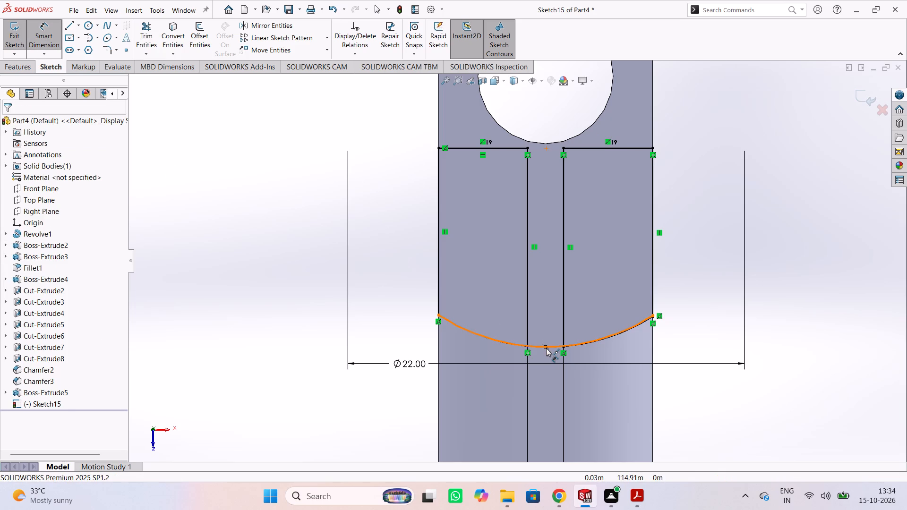
left_click(546, 348)
left_click(581, 148)
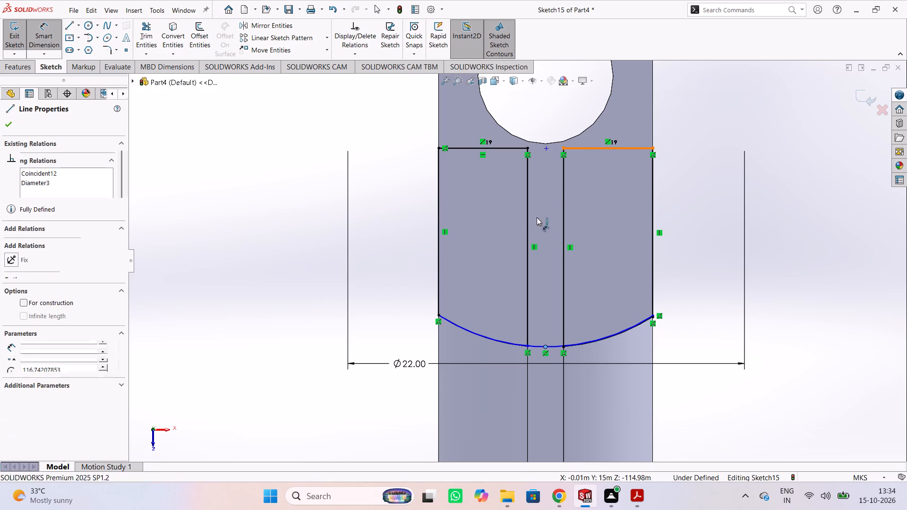
left_click(545, 209)
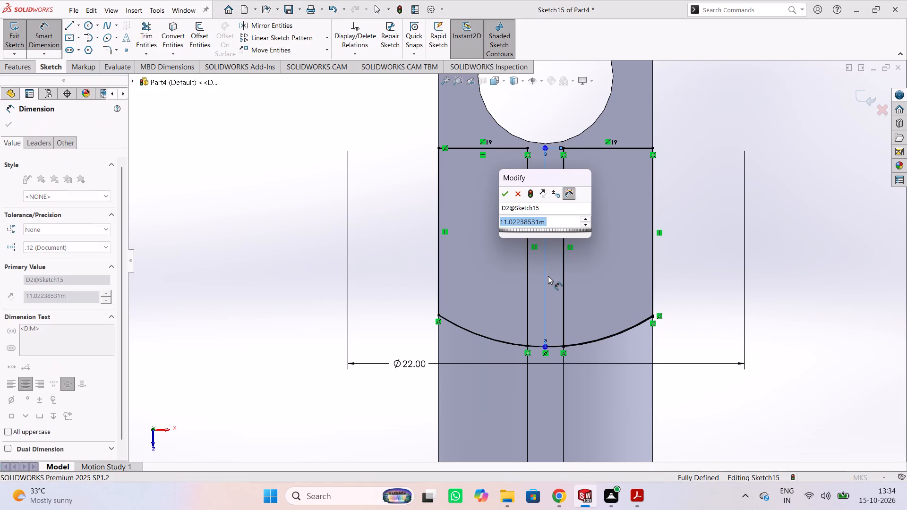
type("11")
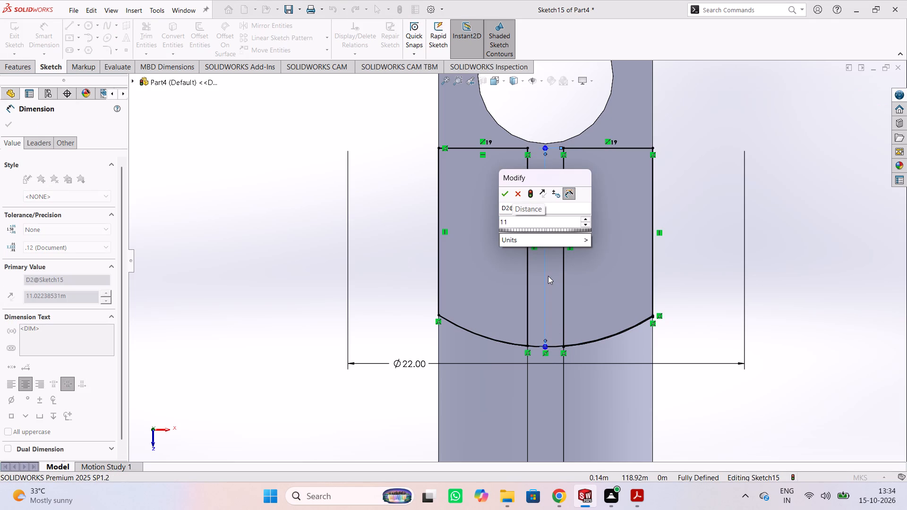
key("Return")
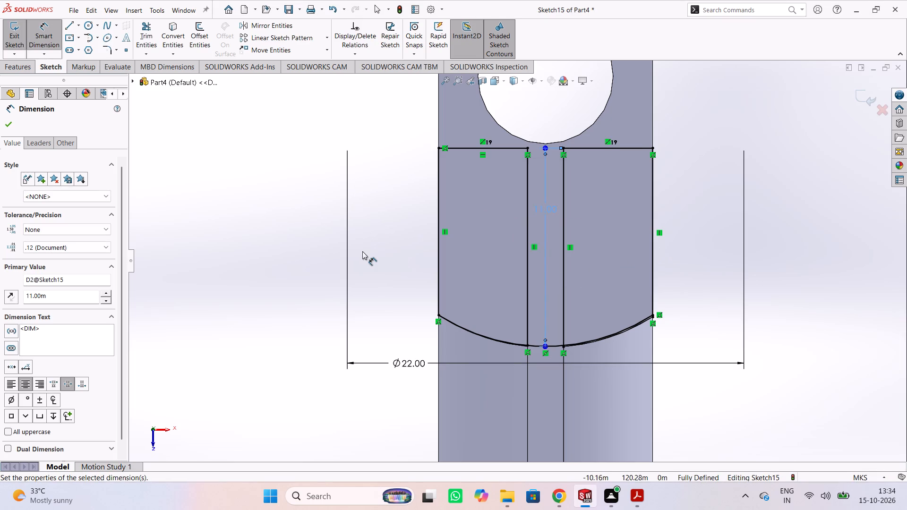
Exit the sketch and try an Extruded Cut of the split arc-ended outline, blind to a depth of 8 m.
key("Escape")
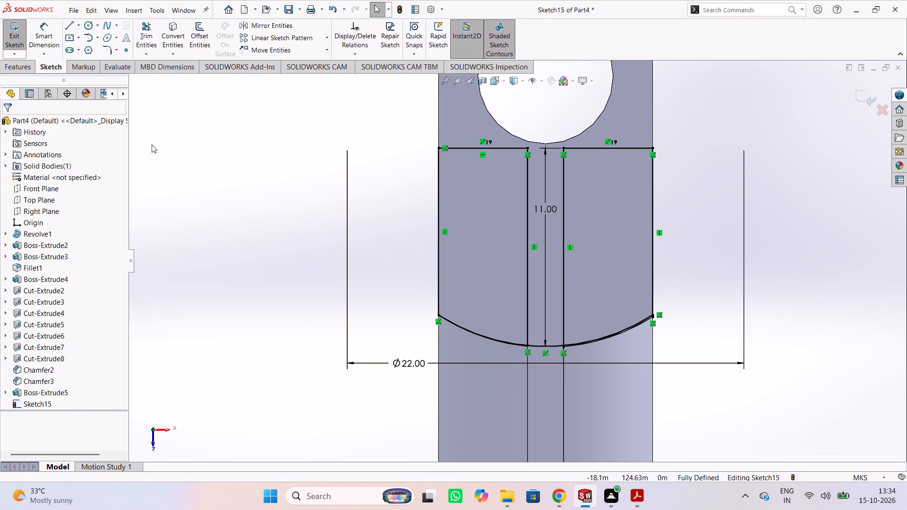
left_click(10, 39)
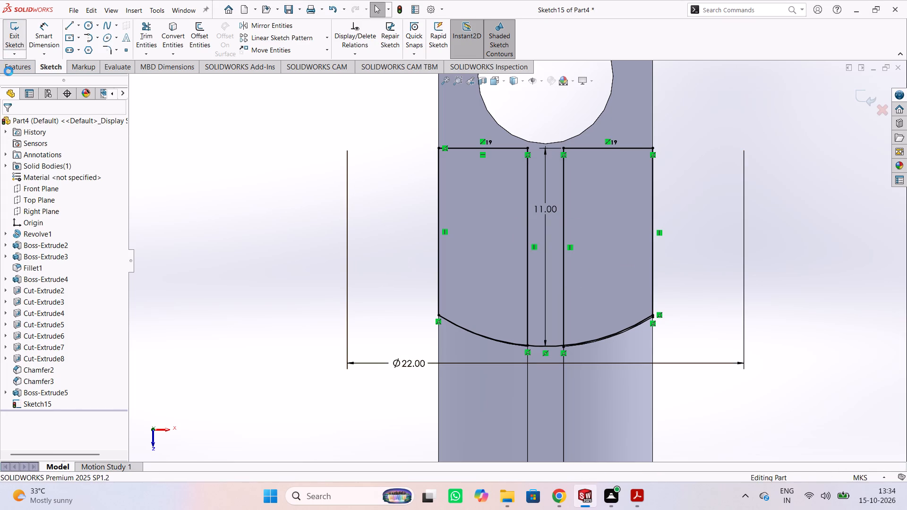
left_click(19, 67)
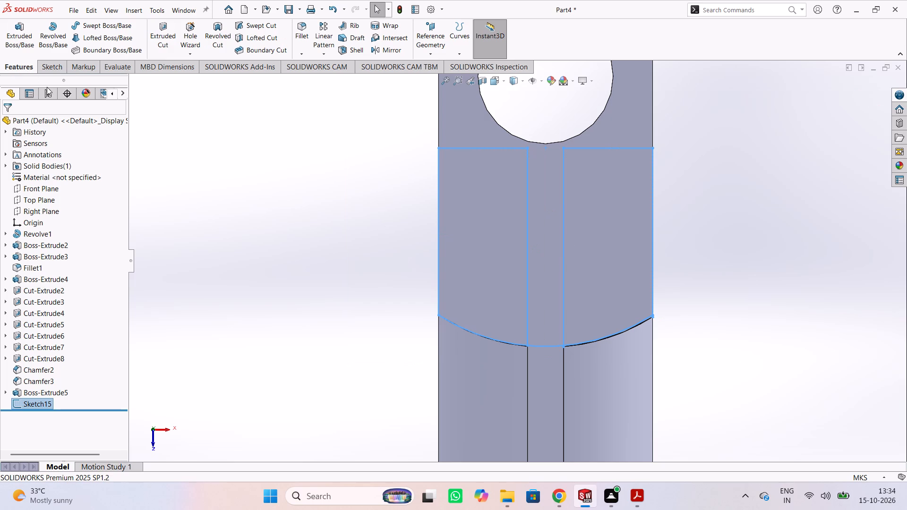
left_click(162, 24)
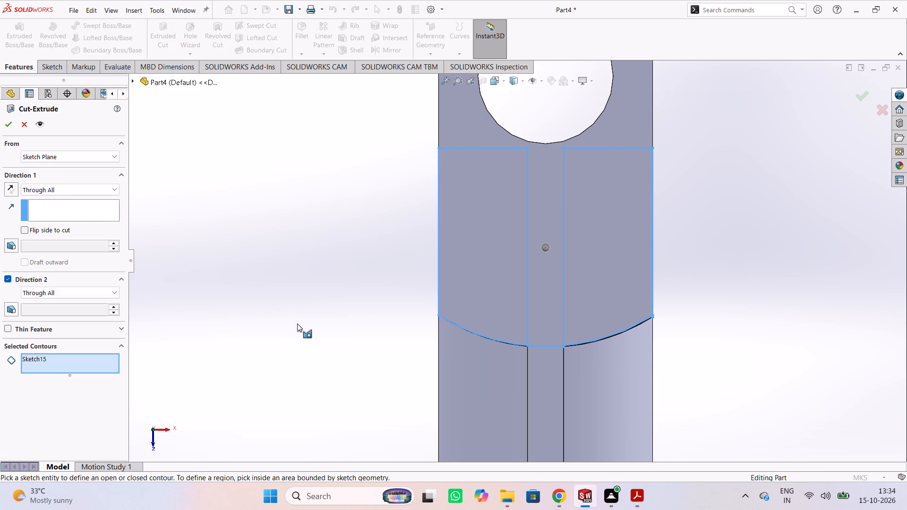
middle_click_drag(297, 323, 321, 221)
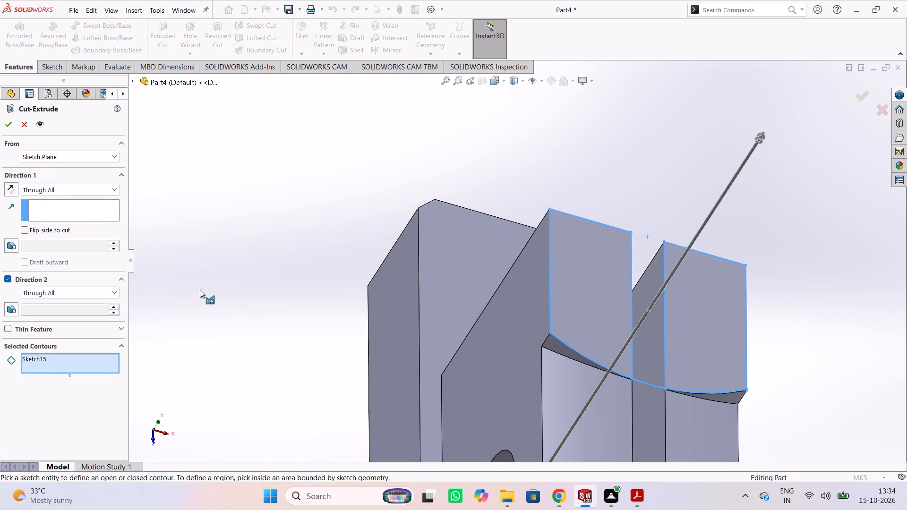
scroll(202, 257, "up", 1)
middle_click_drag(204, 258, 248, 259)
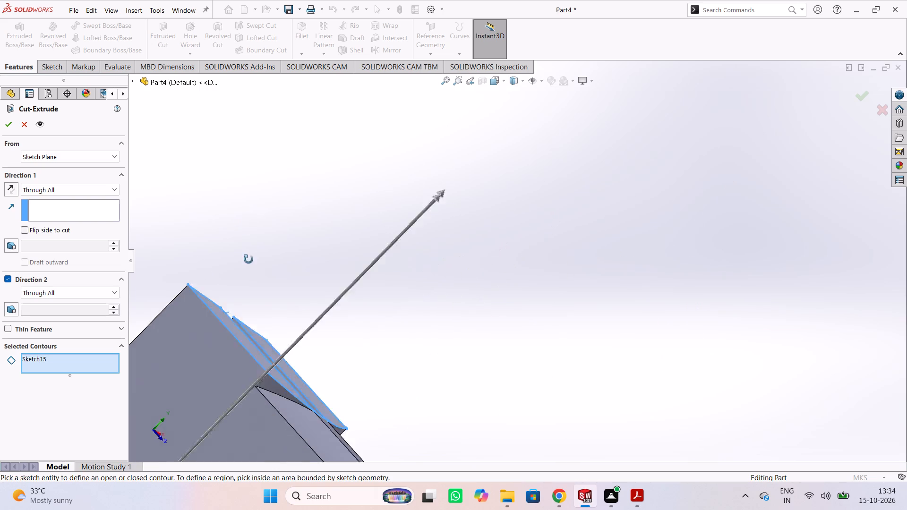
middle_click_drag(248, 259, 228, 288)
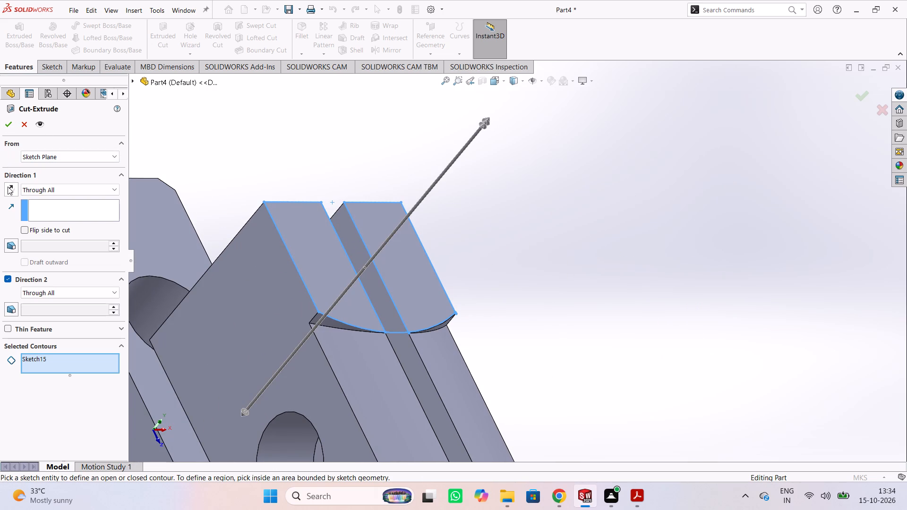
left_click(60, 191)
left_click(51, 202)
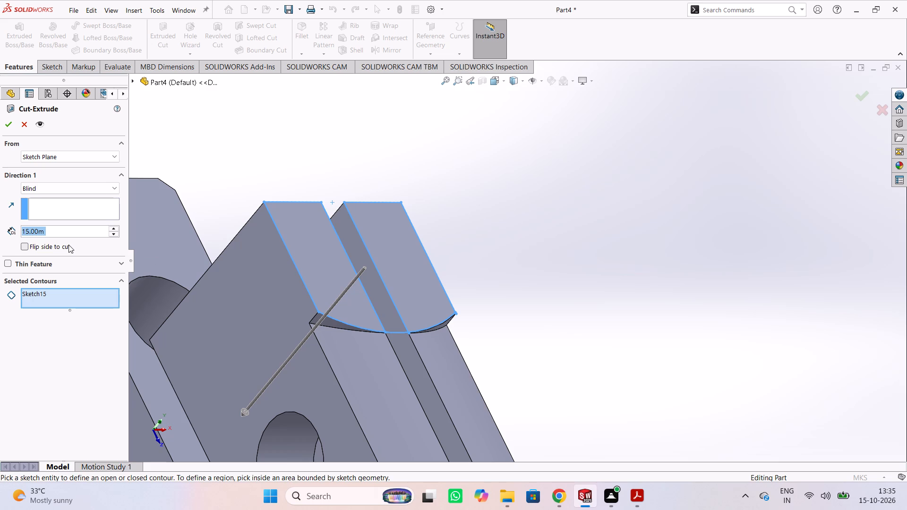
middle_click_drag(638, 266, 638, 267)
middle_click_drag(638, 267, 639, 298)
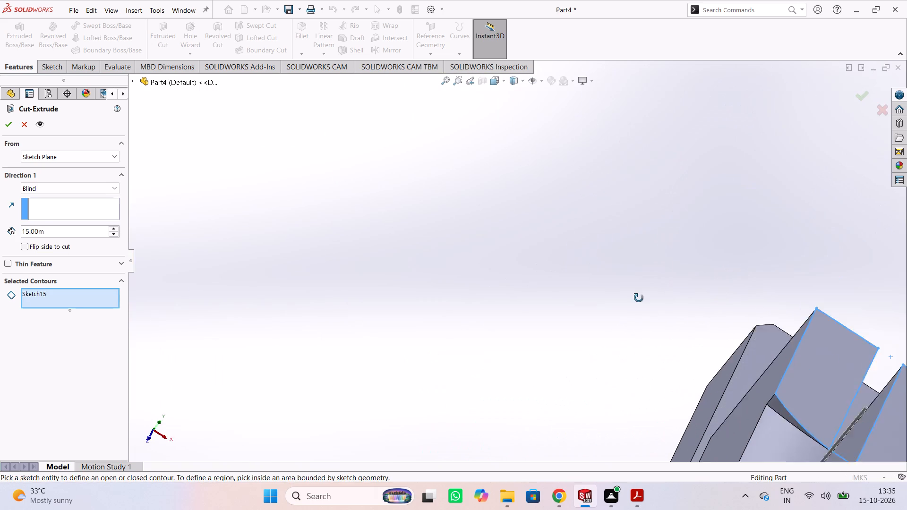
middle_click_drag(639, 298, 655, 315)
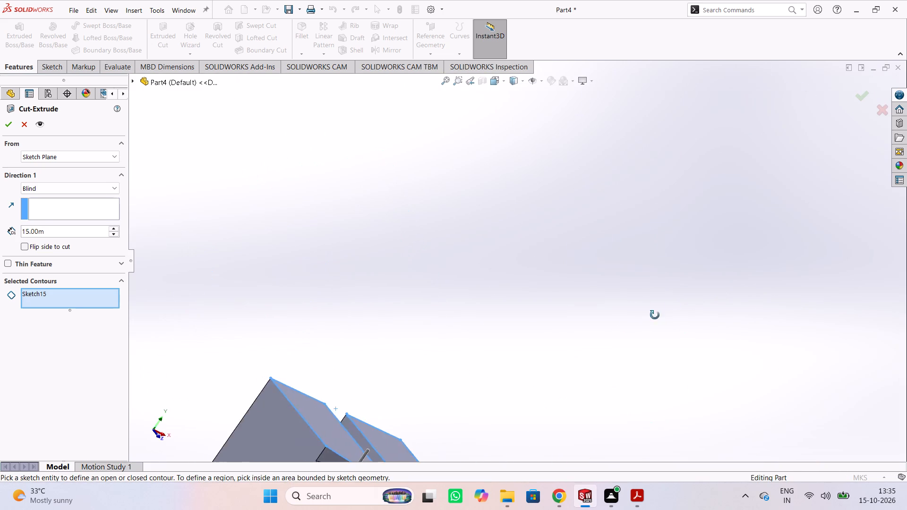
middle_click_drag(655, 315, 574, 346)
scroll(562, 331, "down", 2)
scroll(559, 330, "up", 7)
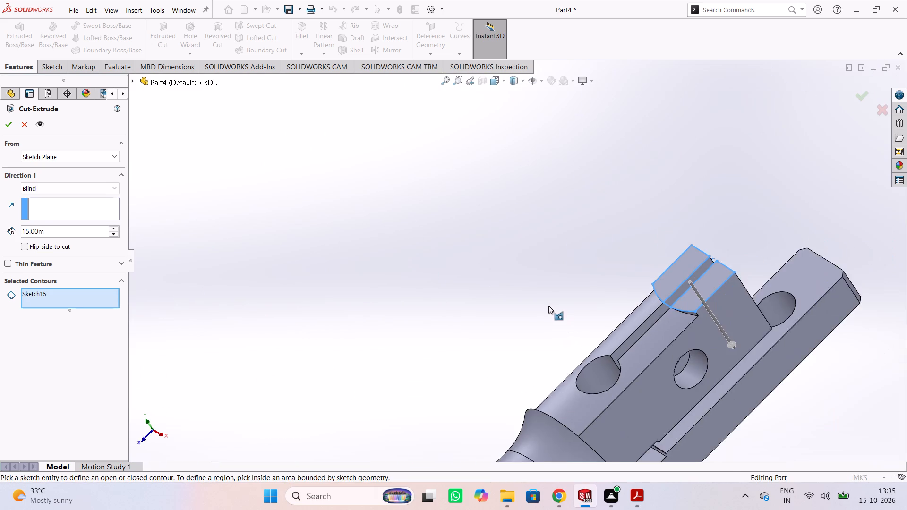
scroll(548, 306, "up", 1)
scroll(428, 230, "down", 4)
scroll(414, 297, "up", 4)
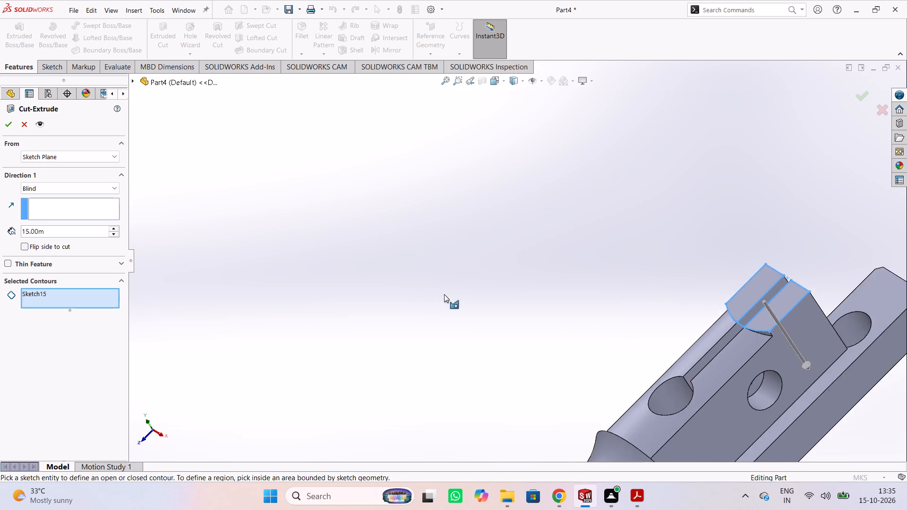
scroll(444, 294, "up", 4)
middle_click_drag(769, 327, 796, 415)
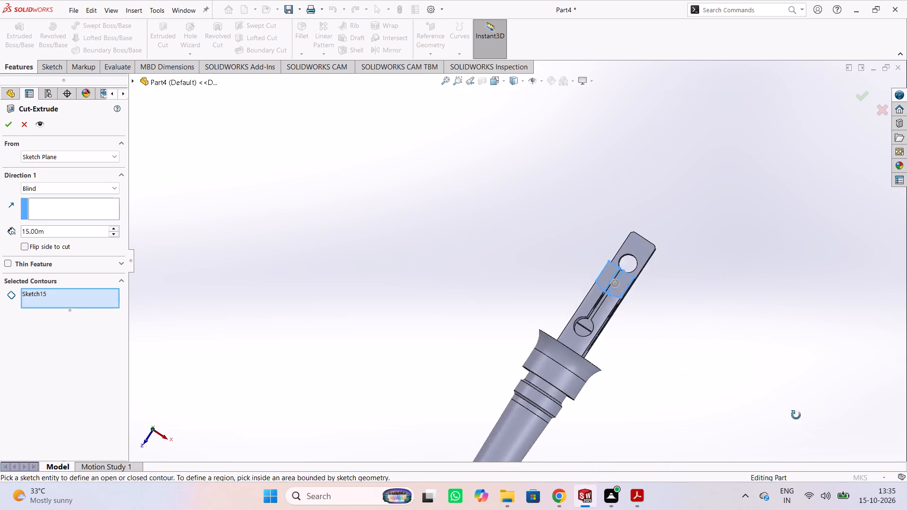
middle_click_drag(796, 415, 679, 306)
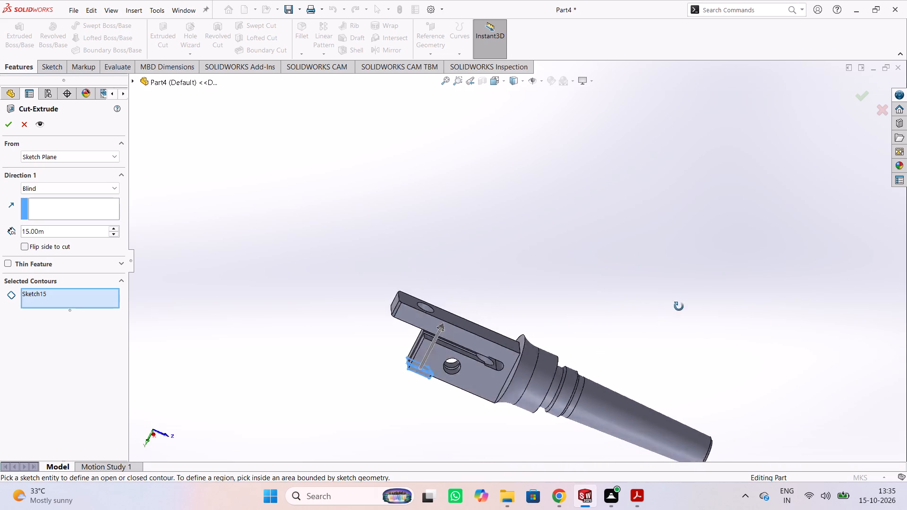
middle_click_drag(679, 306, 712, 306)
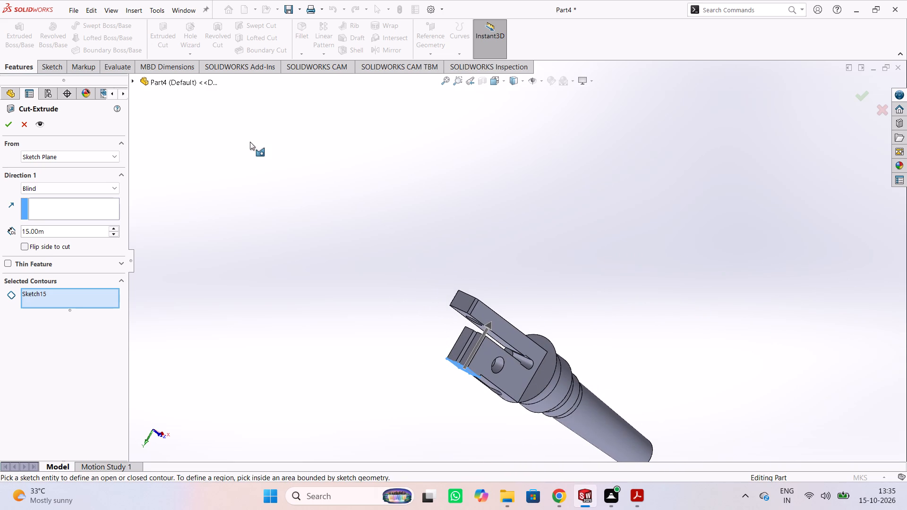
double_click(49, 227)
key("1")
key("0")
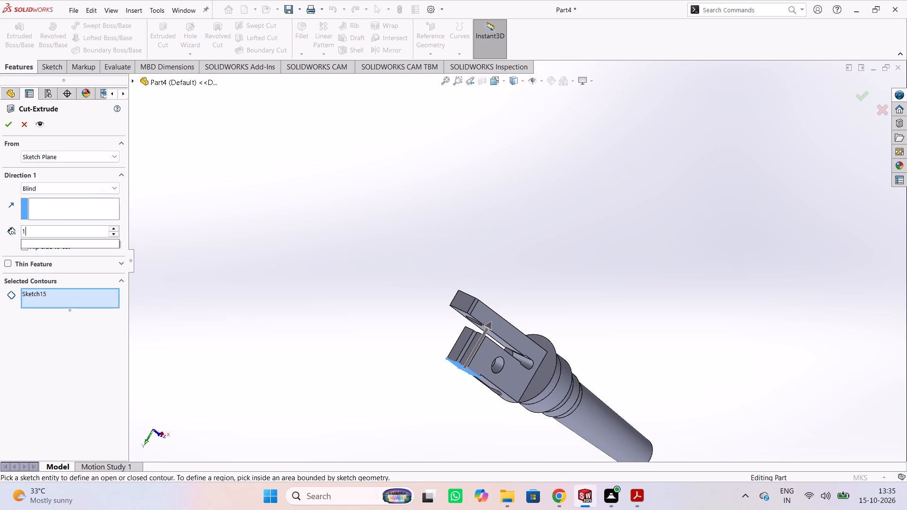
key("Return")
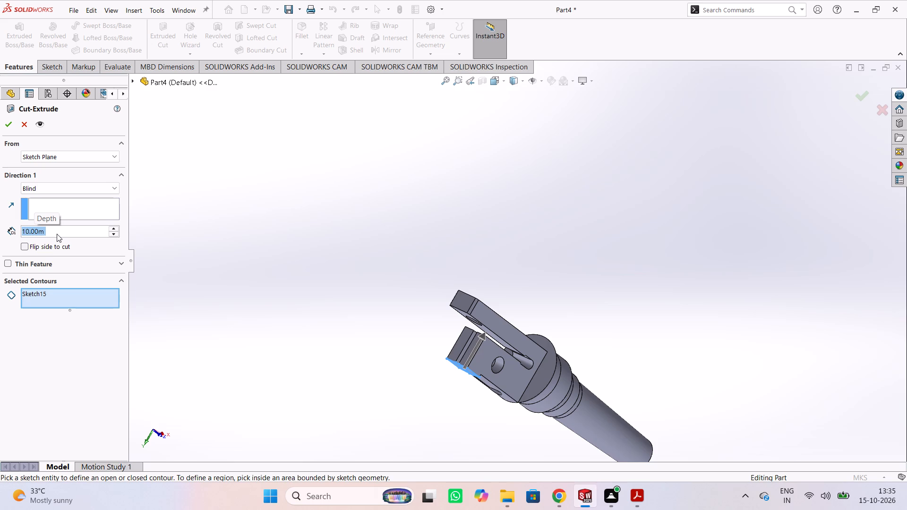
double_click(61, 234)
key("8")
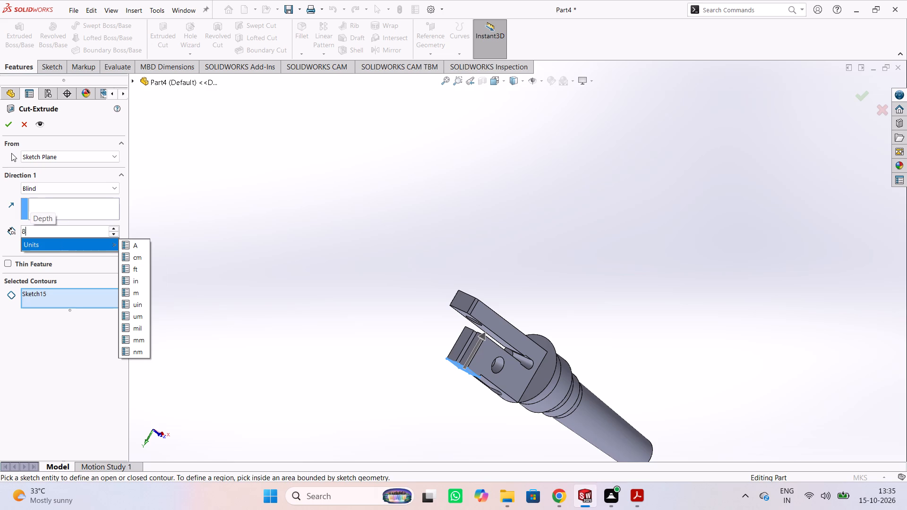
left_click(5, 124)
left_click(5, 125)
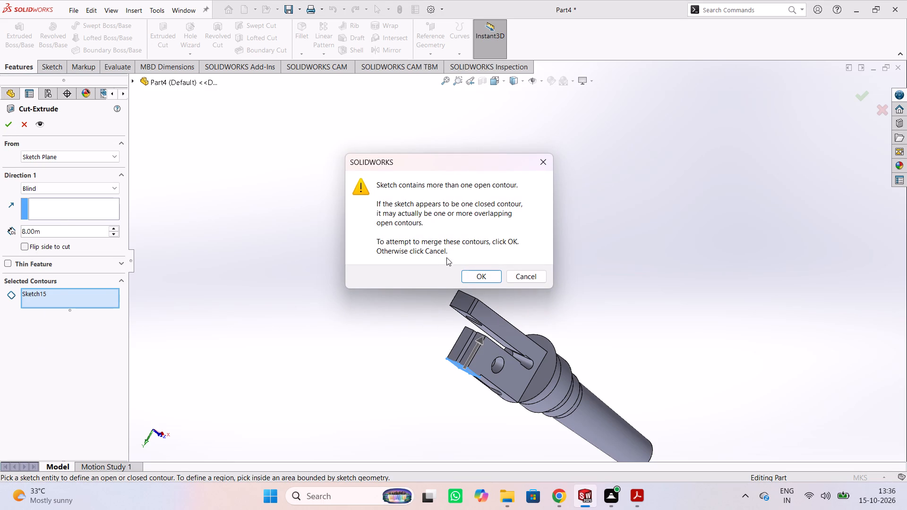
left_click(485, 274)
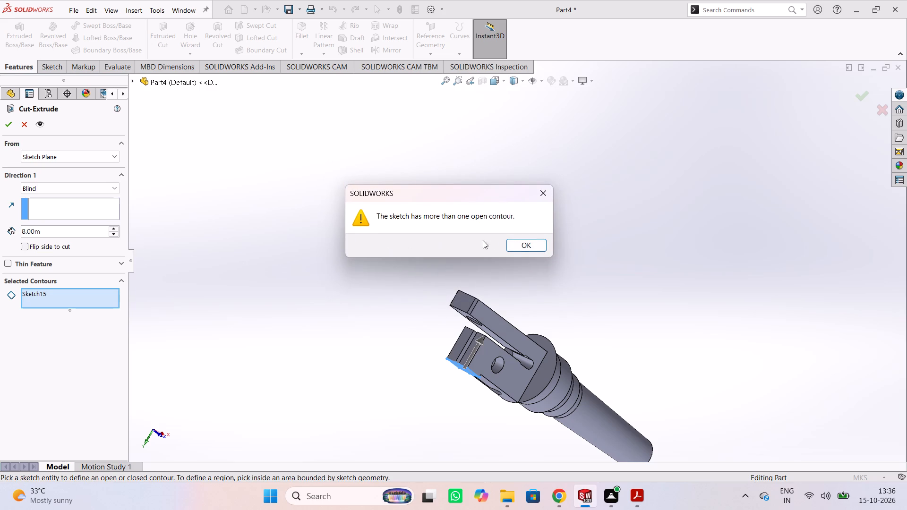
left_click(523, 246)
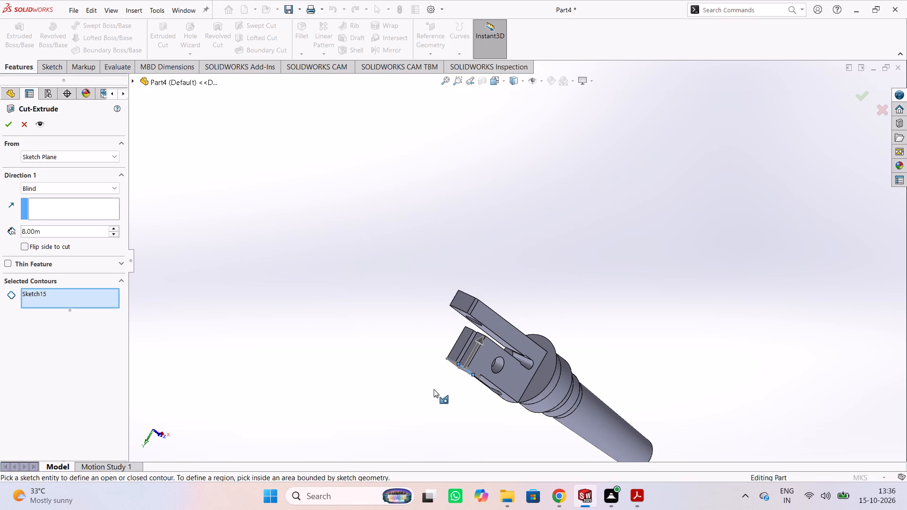
Examine the outline's contours around the narrow slot on the short jaw, and abandon the cut.
middle_click_drag(410, 386, 490, 280)
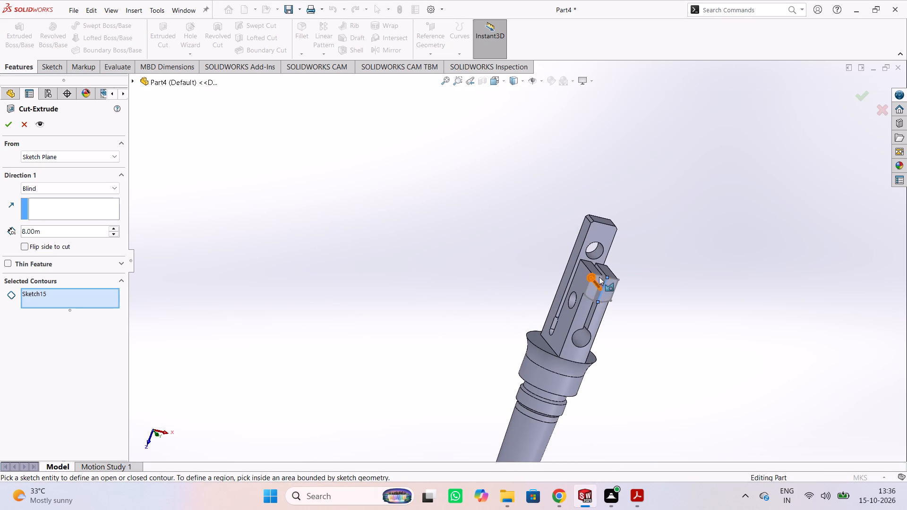
scroll(600, 289, "down", 7)
scroll(496, 267, "down", 3)
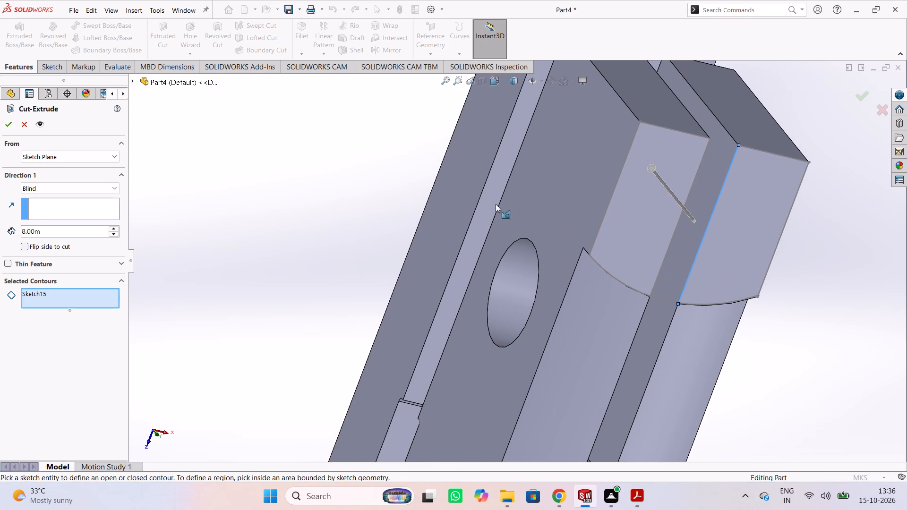
middle_click_drag(462, 203, 405, 195)
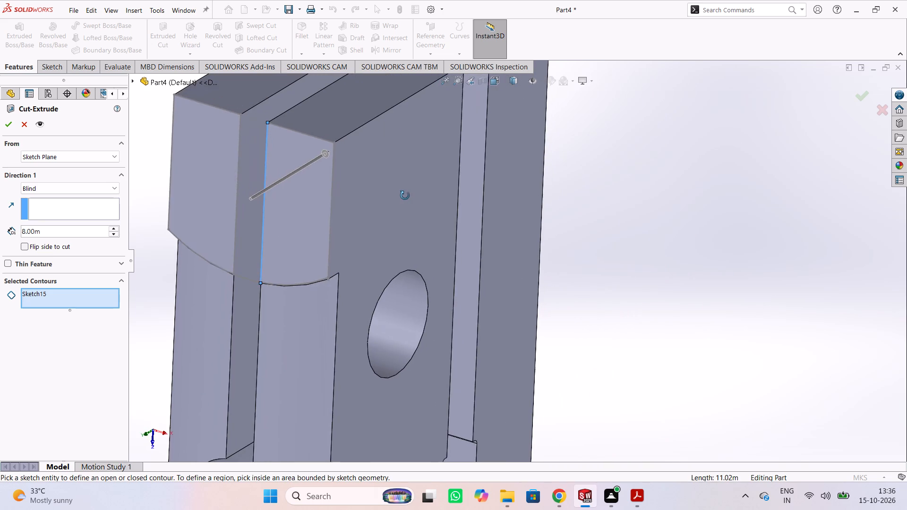
middle_click_drag(405, 195, 426, 178)
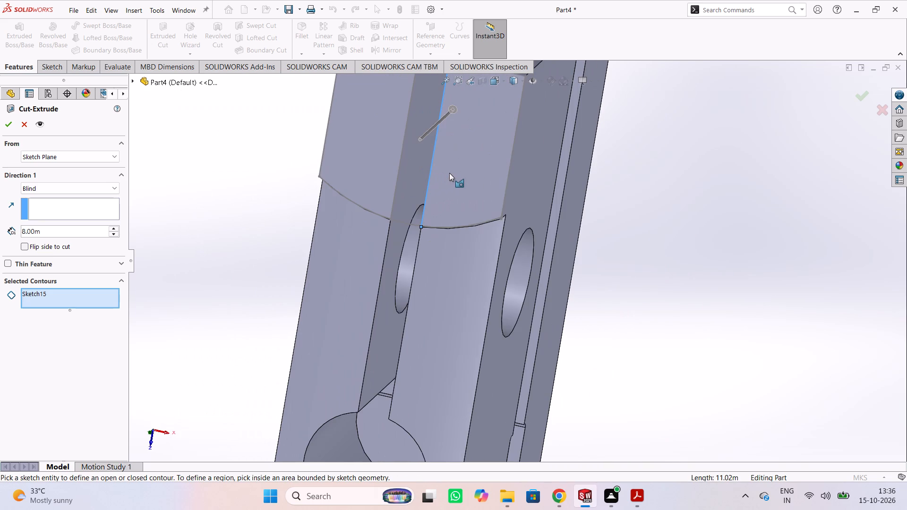
scroll(458, 173, "down", 2)
scroll(462, 175, "up", 3)
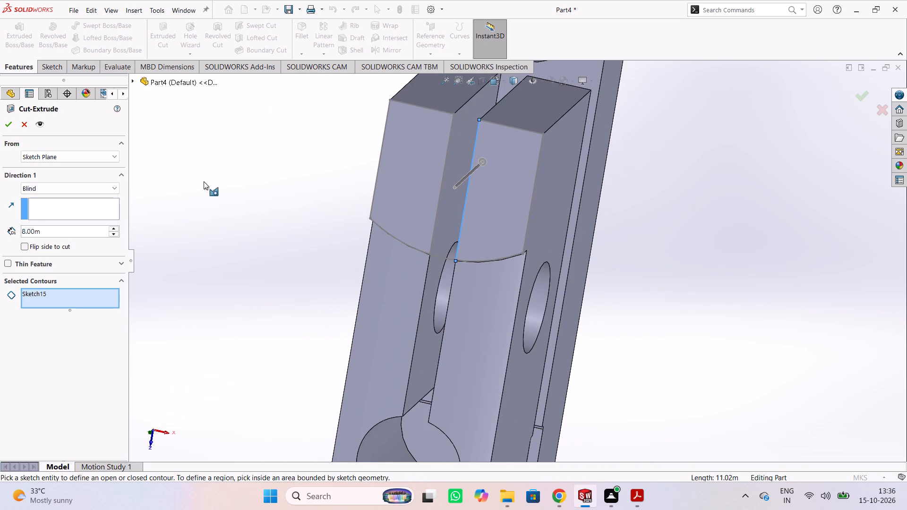
left_click(22, 123)
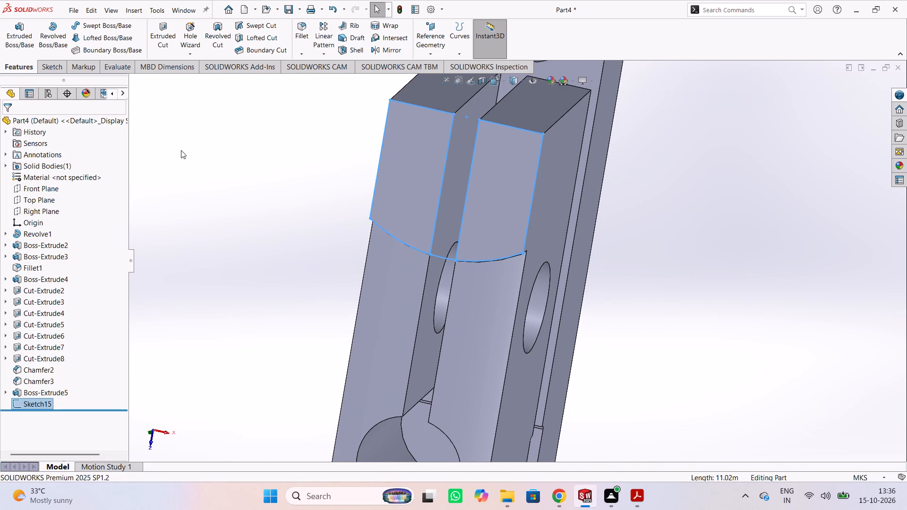
Reopen the split arc-ended outline's sketch and trim the slot line's short stub that extends past the arc.
left_click(49, 69)
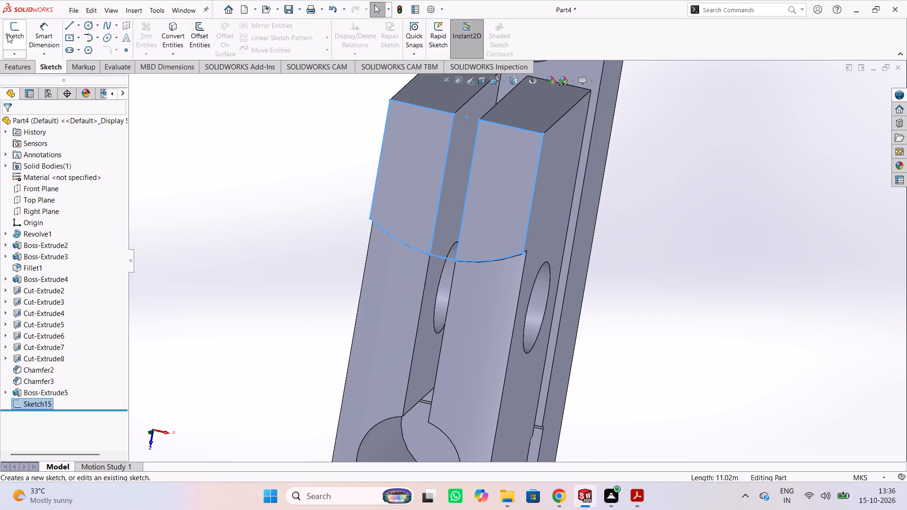
left_click_drag(8, 34, 13, 30)
scroll(580, 136, "down", 3)
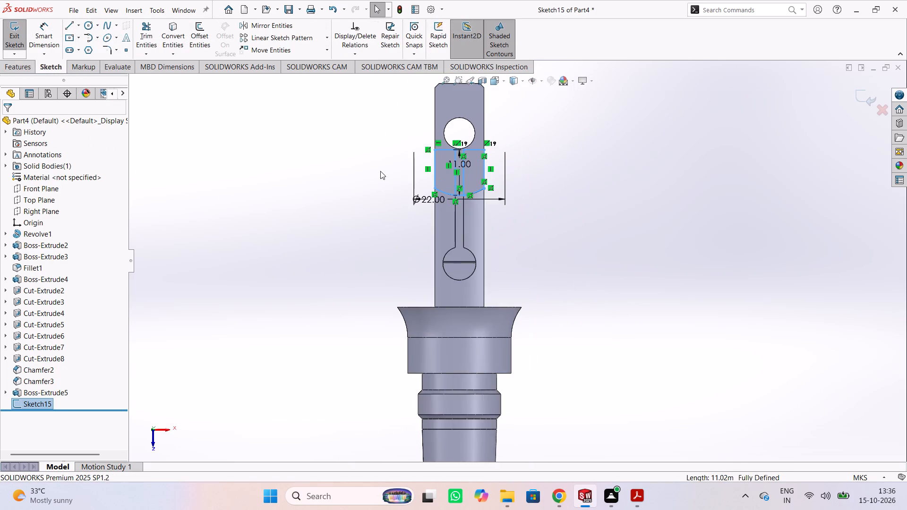
scroll(374, 183, "down", 5)
scroll(671, 202, "down", 3)
scroll(640, 168, "down", 6)
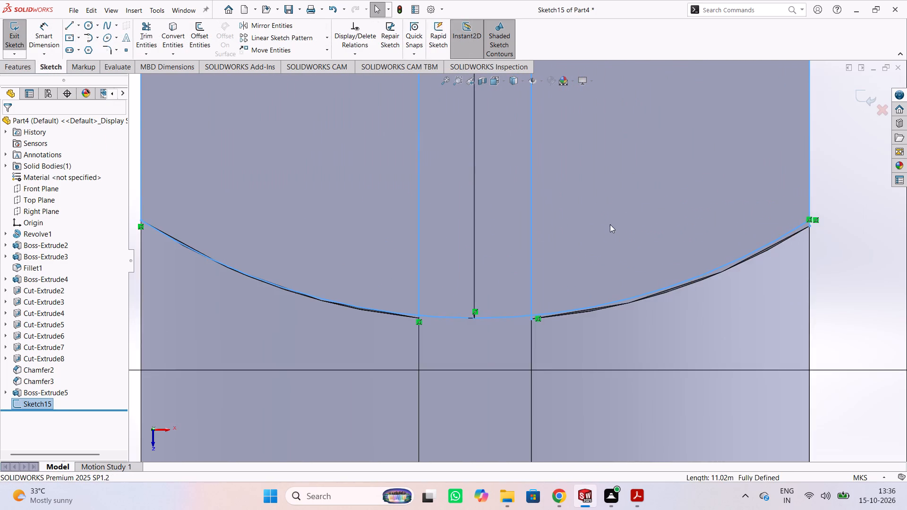
scroll(592, 238, "down", 3)
scroll(549, 389, "down", 3)
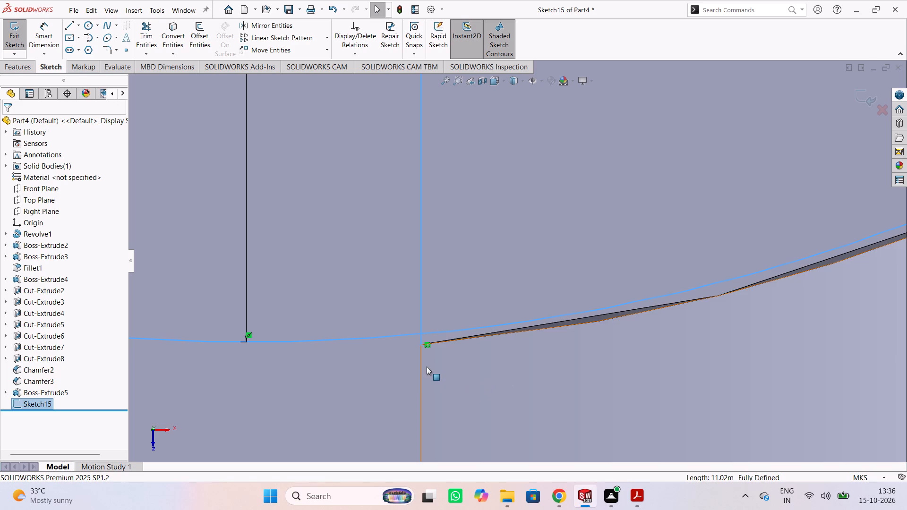
scroll(425, 365, "down", 4)
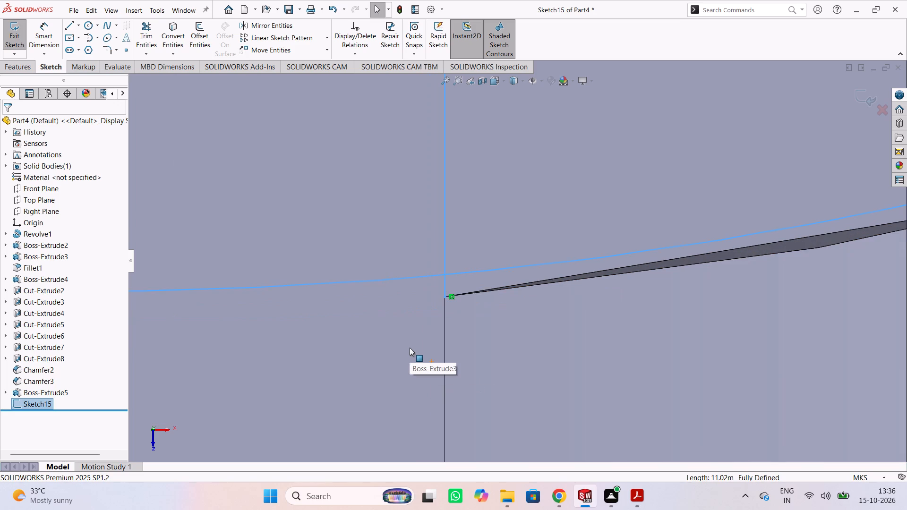
left_click(152, 43)
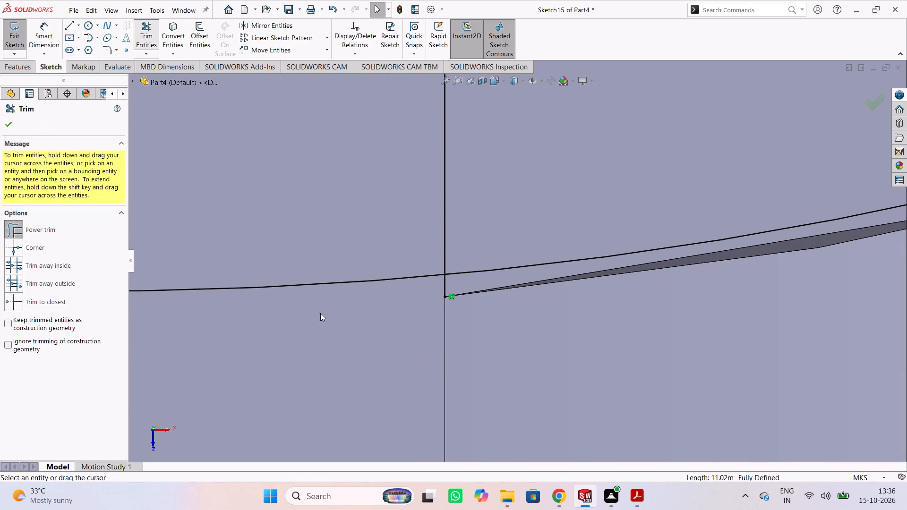
left_click_drag(411, 310, 445, 289)
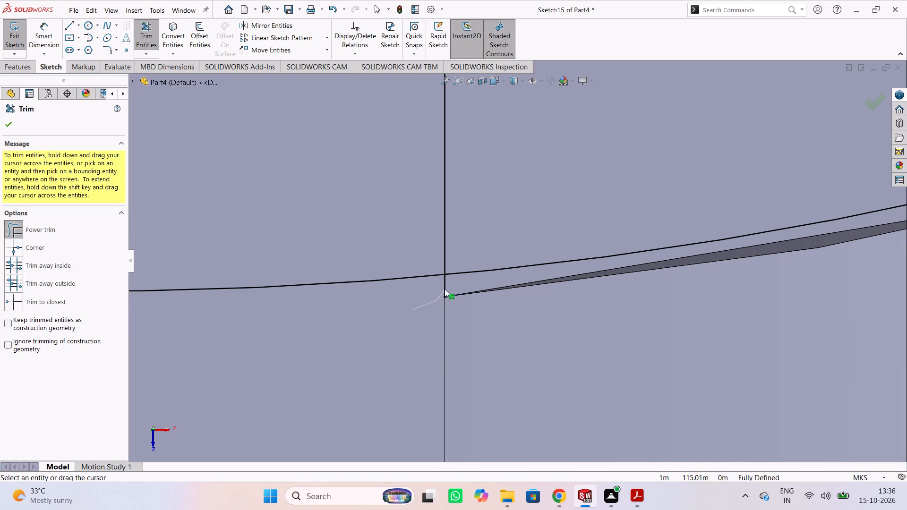
left_click_drag(445, 289, 453, 286)
scroll(443, 356, "down", 3)
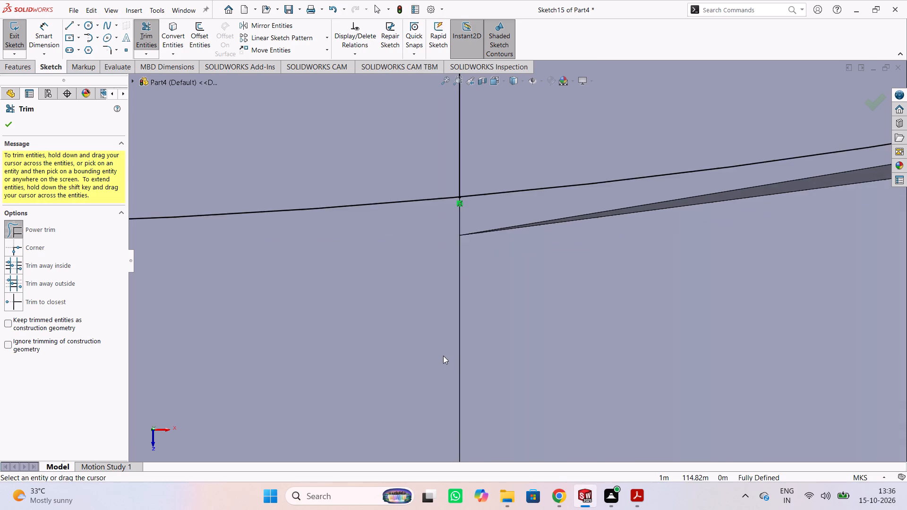
Trim away the arc segment between the two narrow slot lines.
scroll(444, 356, "up", 9)
scroll(492, 333, "up", 5)
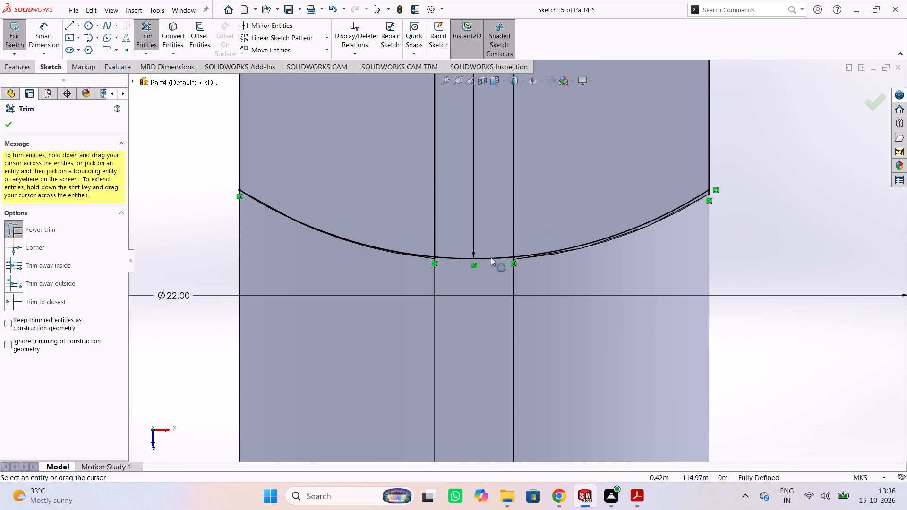
left_click_drag(488, 246, 487, 276)
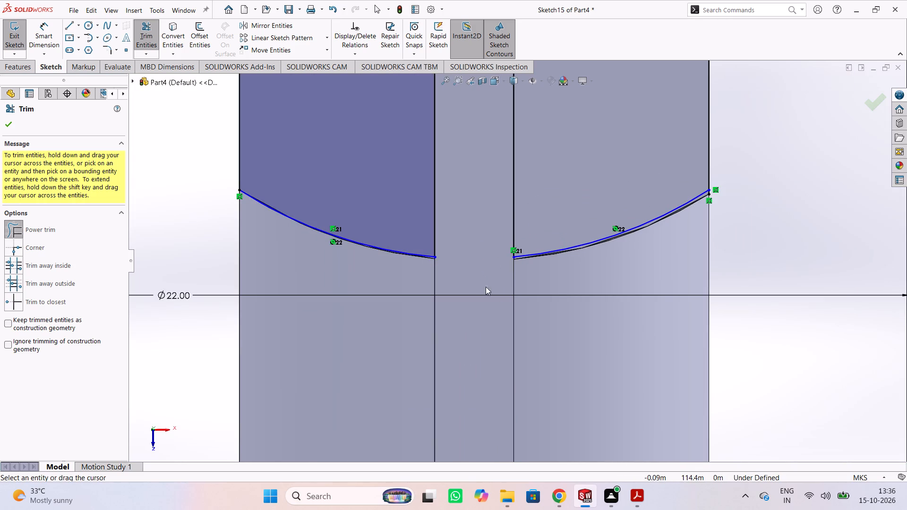
Trim the short stub of the outline's outer side line that extends past the arc's end.
scroll(608, 286, "down", 2)
scroll(612, 283, "up", 6)
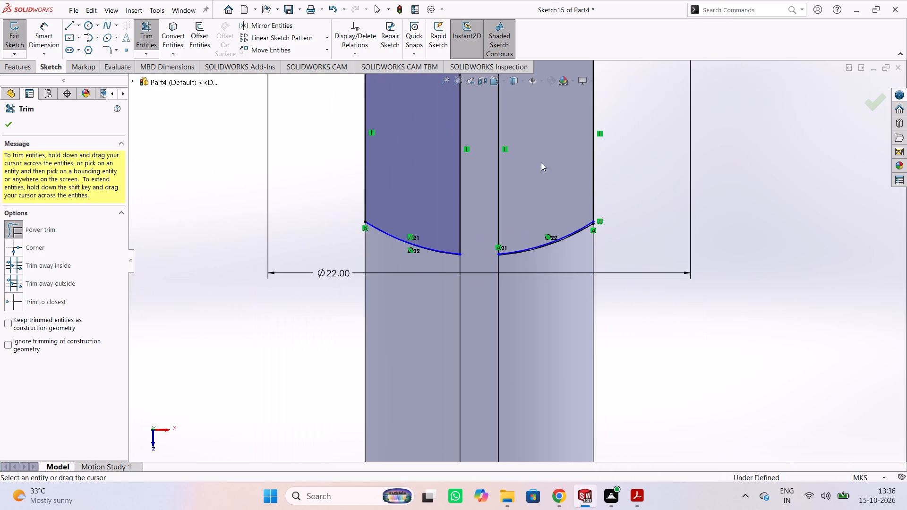
scroll(548, 152, "up", 3)
scroll(557, 168, "down", 4)
scroll(516, 236, "down", 2)
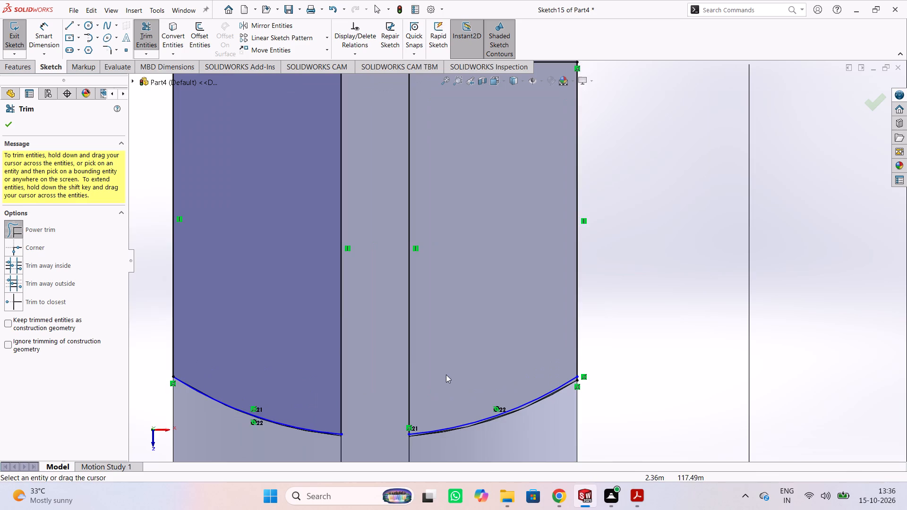
scroll(445, 376, "down", 3)
scroll(445, 425, "down", 2)
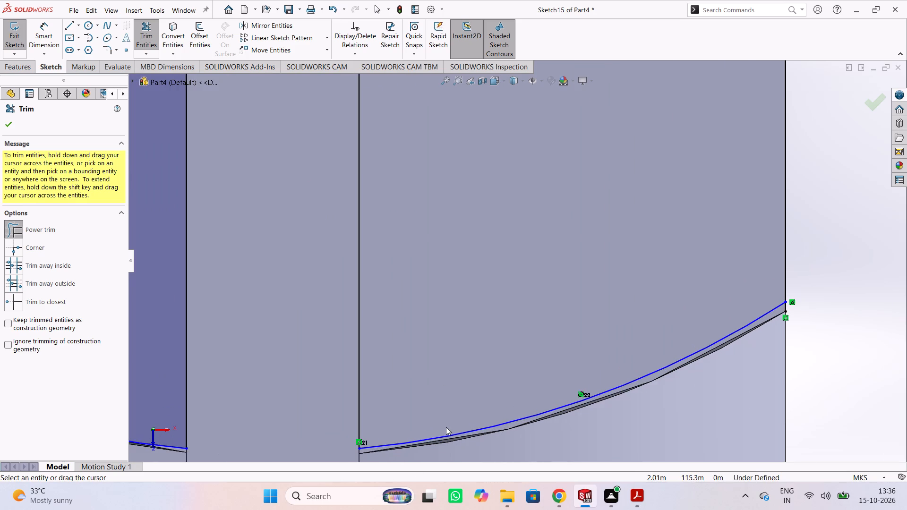
scroll(446, 427, "down", 2)
scroll(461, 406, "up", 4)
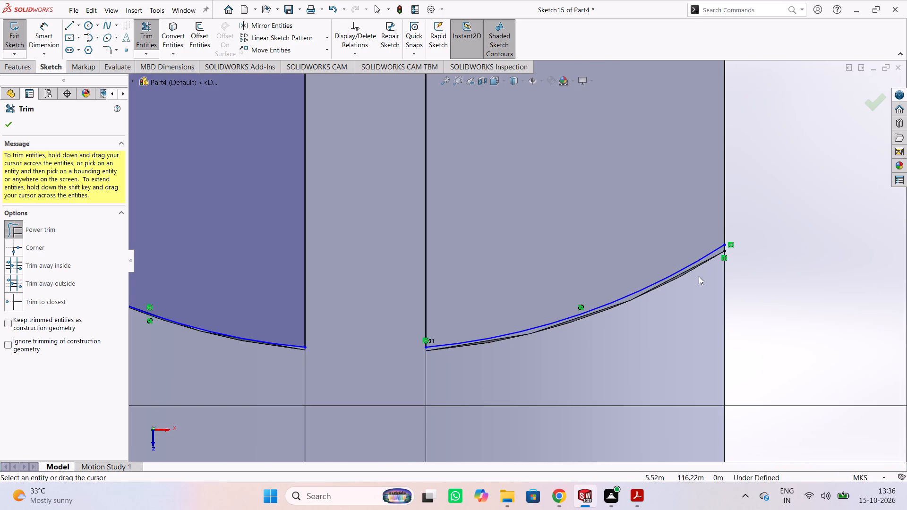
scroll(740, 251, "down", 6)
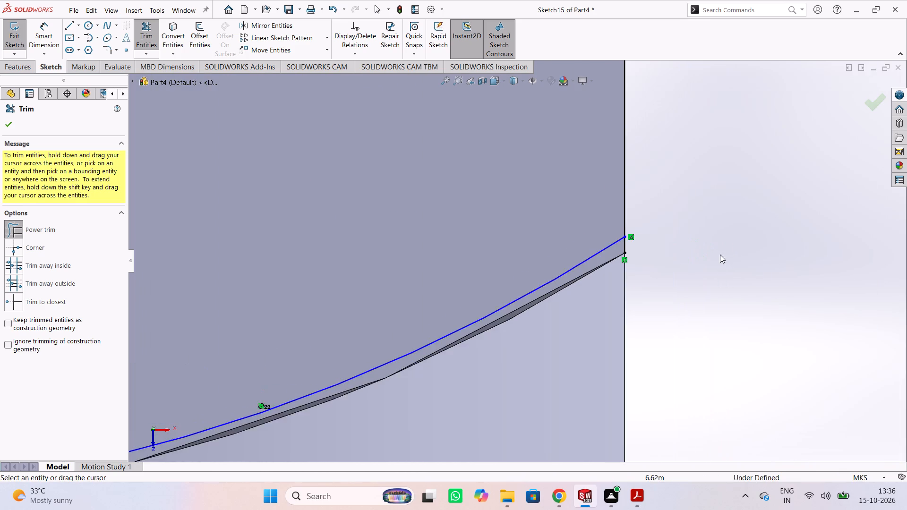
scroll(663, 252, "down", 3)
scroll(552, 224, "down", 3)
left_click_drag(497, 274, 522, 266)
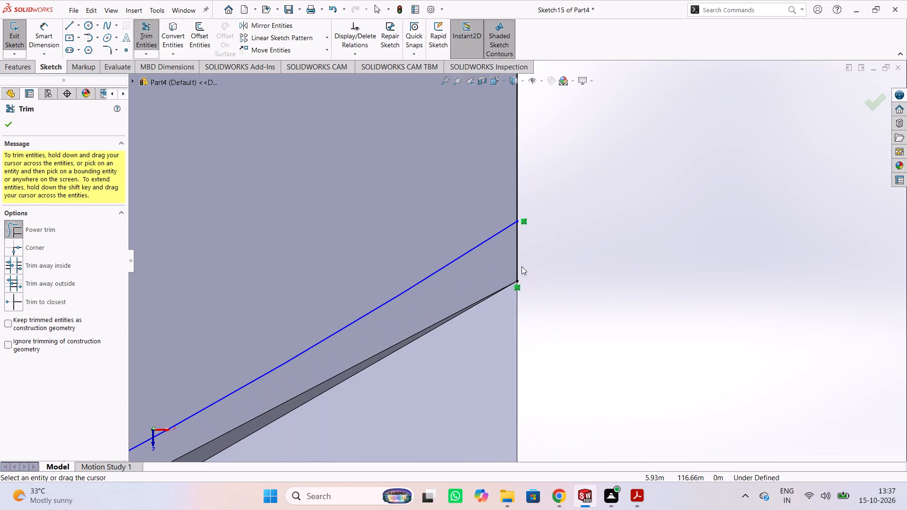
left_click_drag(522, 266, 539, 259)
scroll(573, 232, "down", 3)
scroll(574, 235, "up", 13)
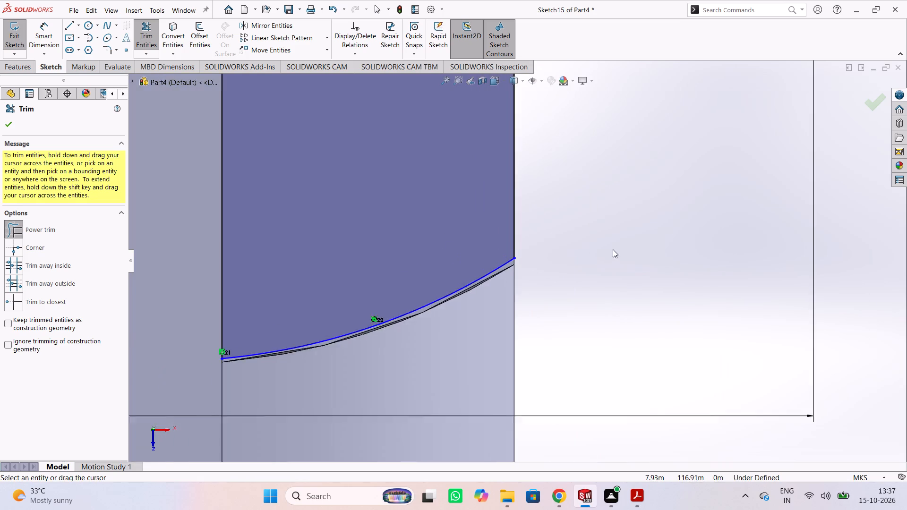
scroll(613, 249, "up", 6)
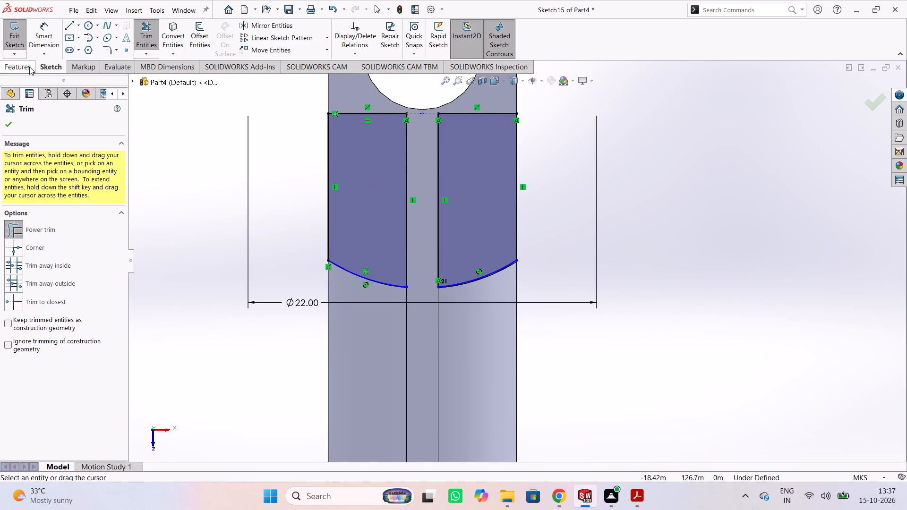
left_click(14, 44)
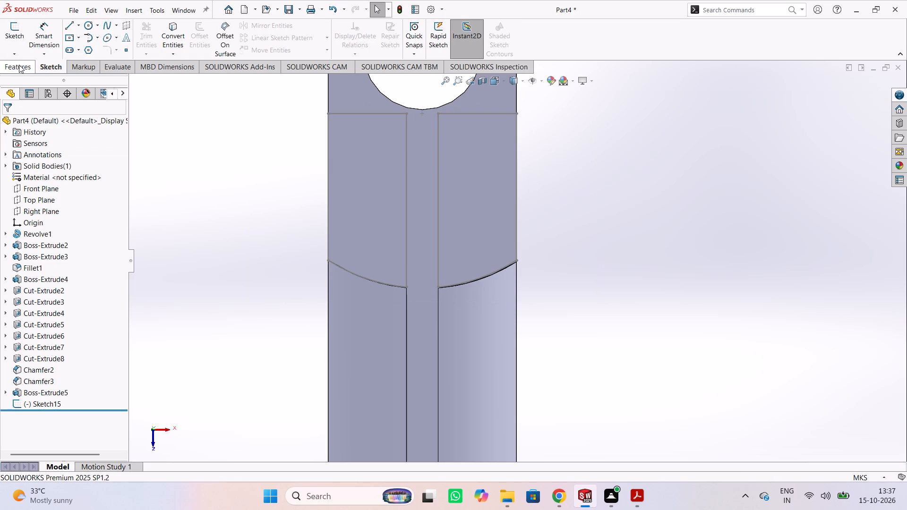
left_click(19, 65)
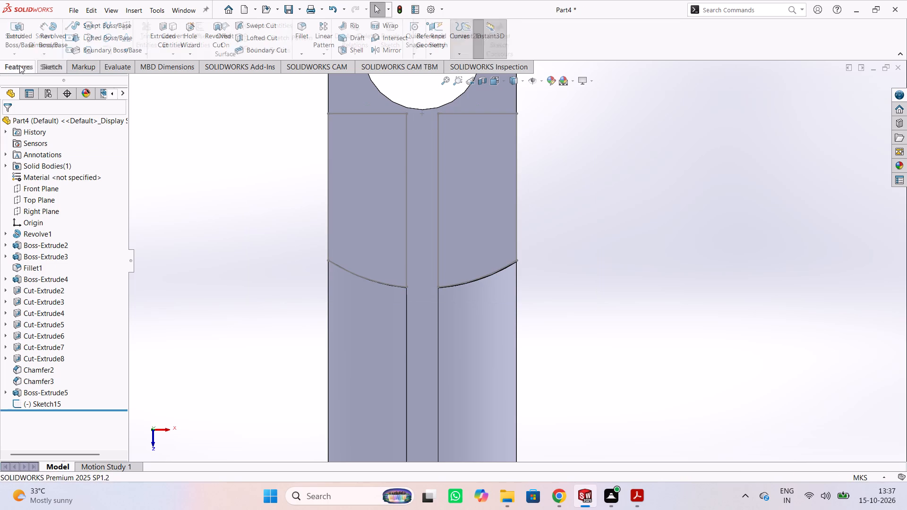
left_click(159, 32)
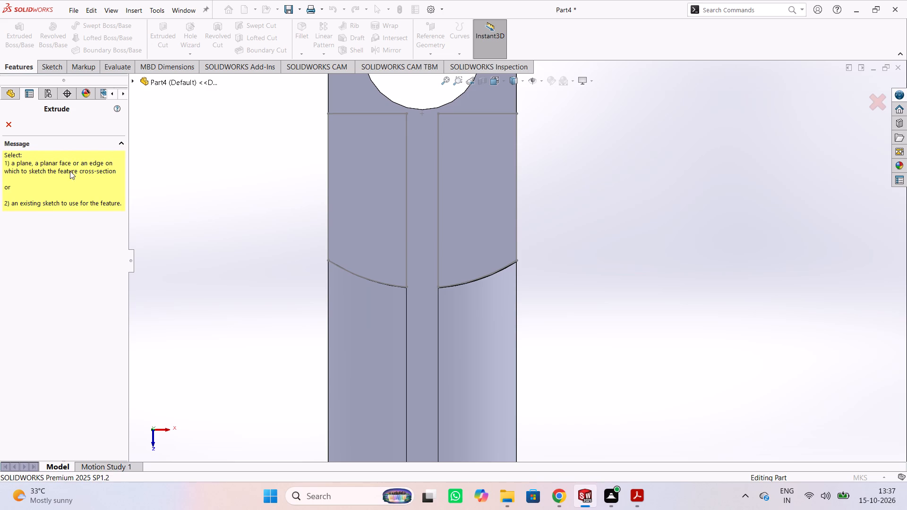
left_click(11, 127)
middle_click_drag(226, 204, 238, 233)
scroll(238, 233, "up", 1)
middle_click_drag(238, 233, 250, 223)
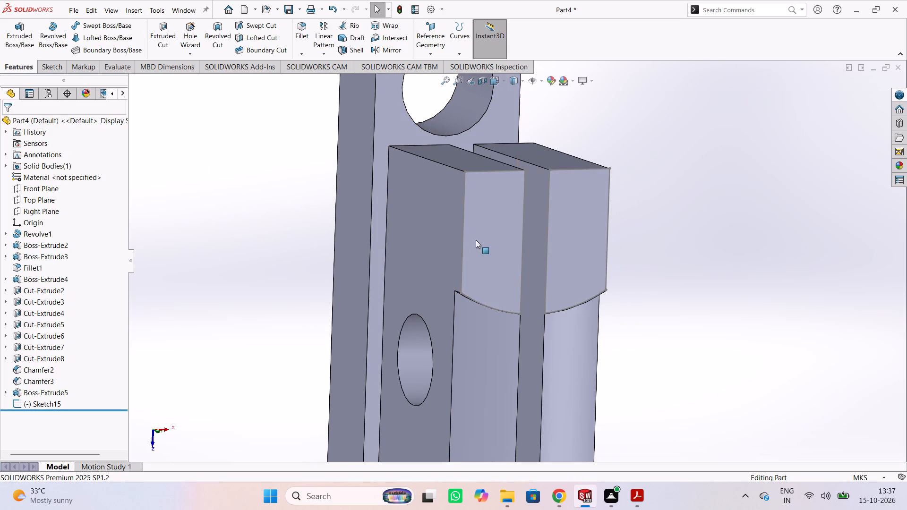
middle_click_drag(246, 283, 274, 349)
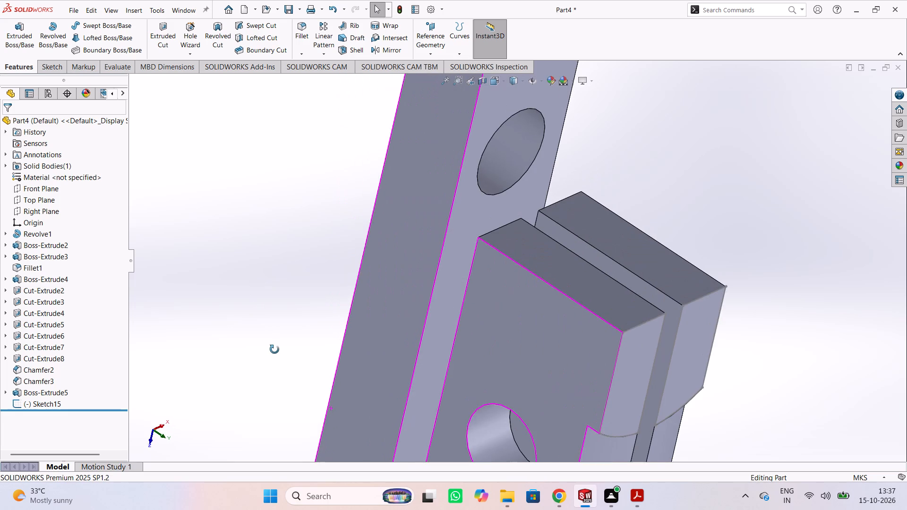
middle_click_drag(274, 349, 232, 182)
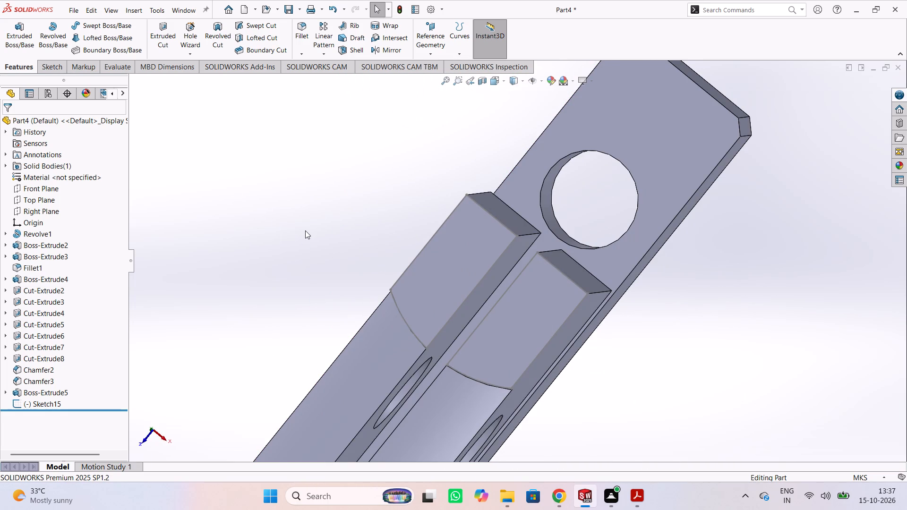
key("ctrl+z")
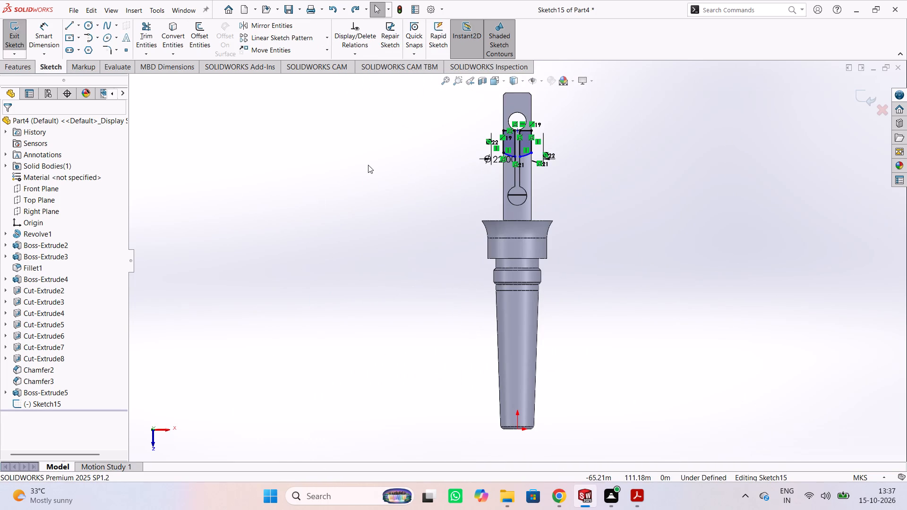
Extruded Cut the two arc-ended profiles beside the narrow slot on the short jaw, blind to a depth of 8 m.
left_click(14, 67)
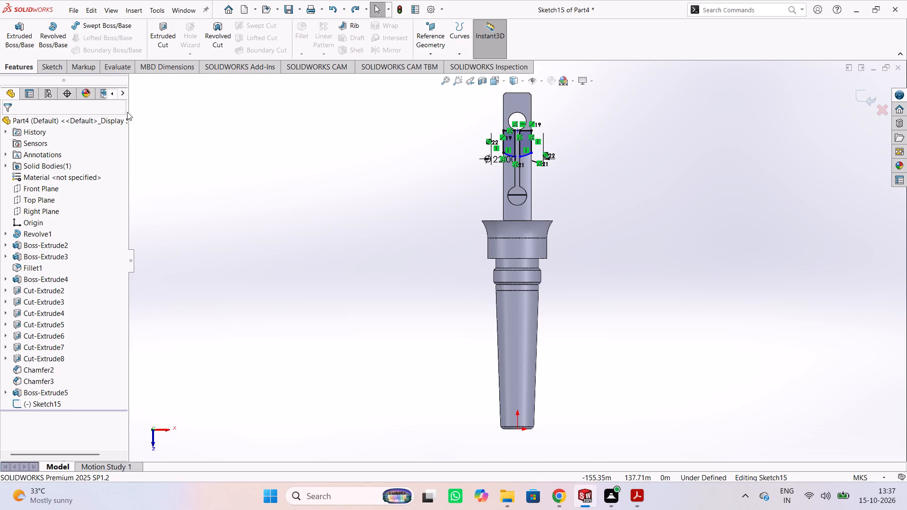
left_click(157, 47)
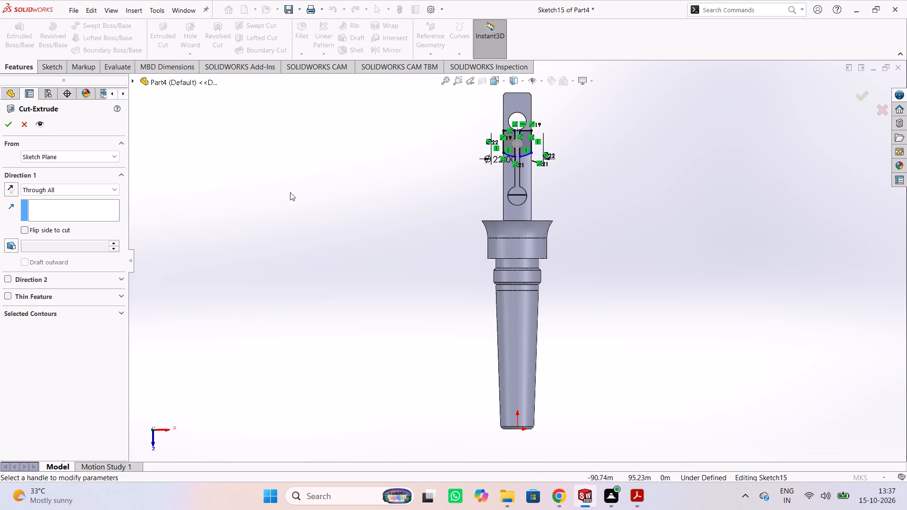
middle_click_drag(281, 199, 360, 234)
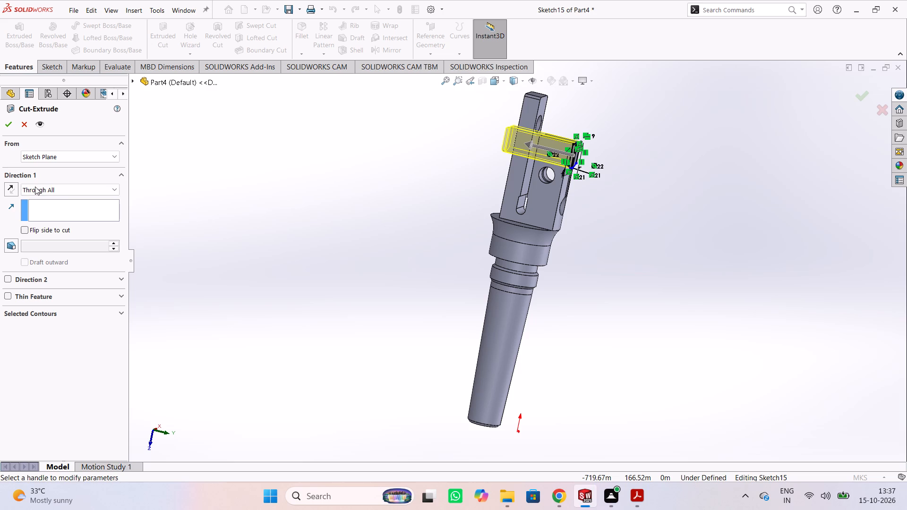
left_click(61, 193)
left_click(60, 199)
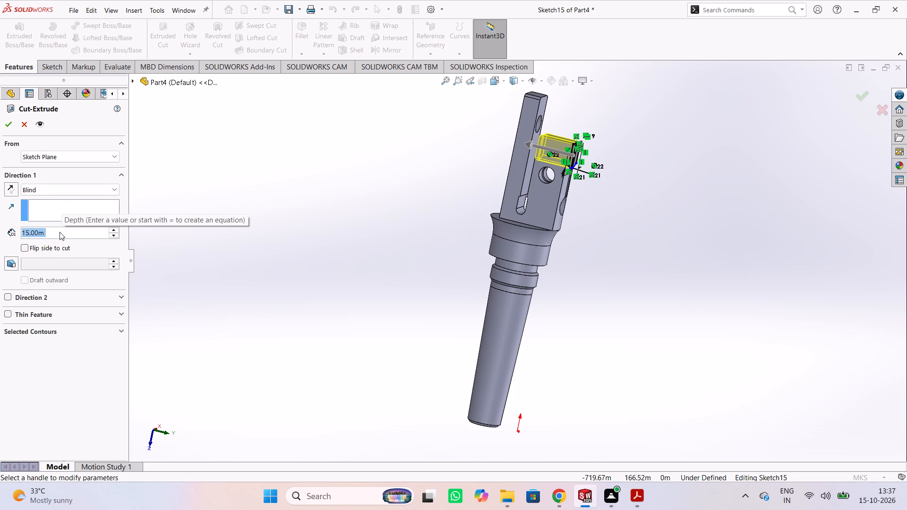
key("8")
key("Return")
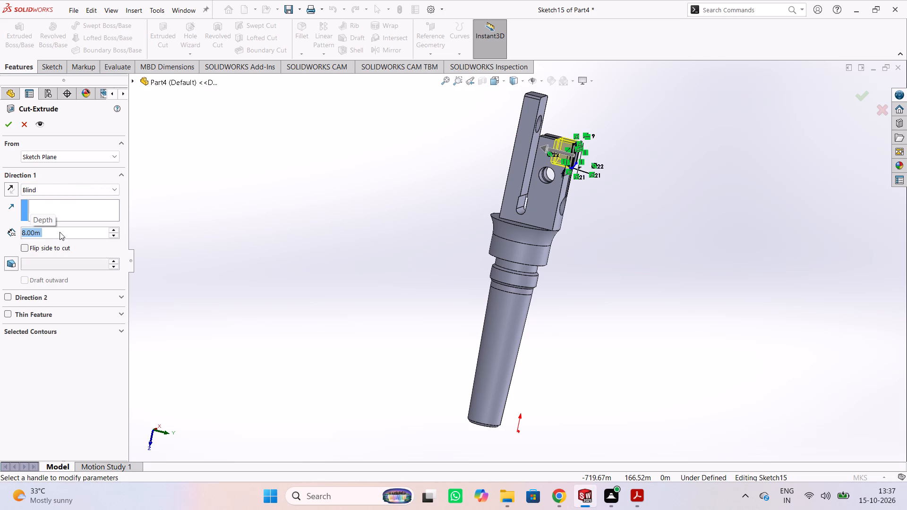
left_click(8, 127)
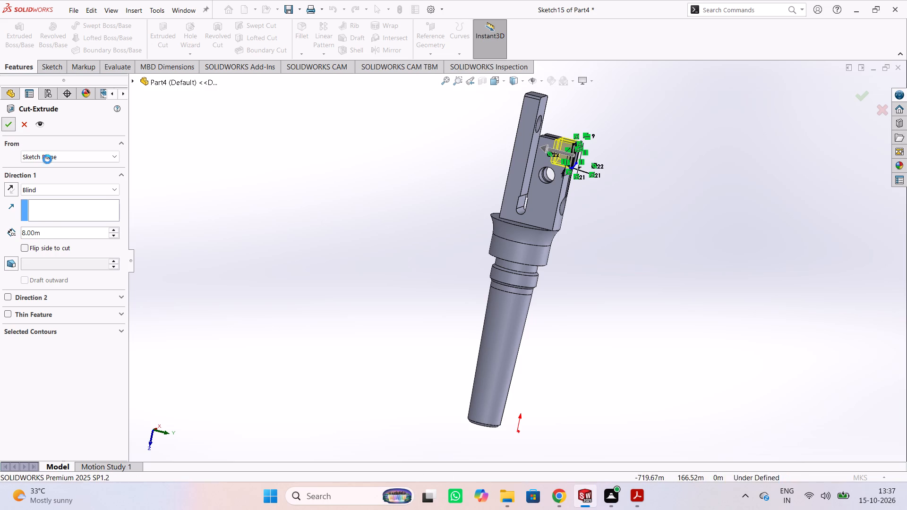
left_click(231, 193)
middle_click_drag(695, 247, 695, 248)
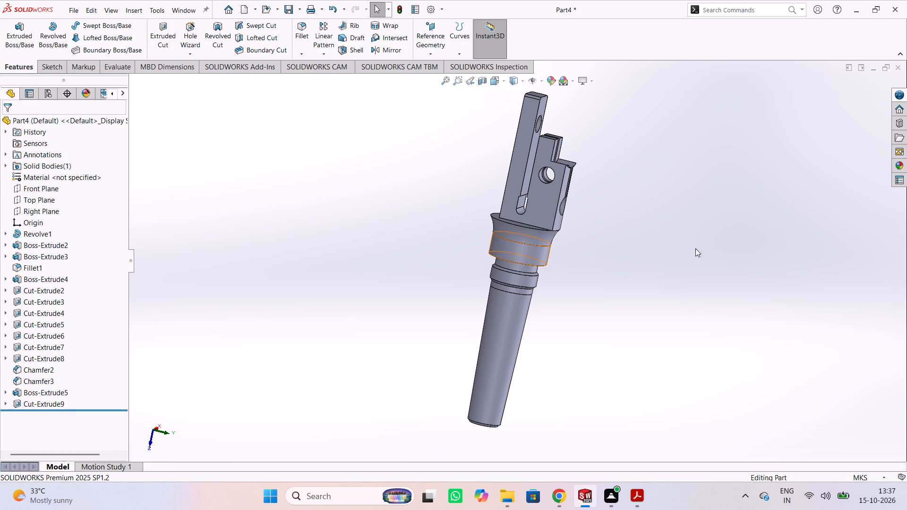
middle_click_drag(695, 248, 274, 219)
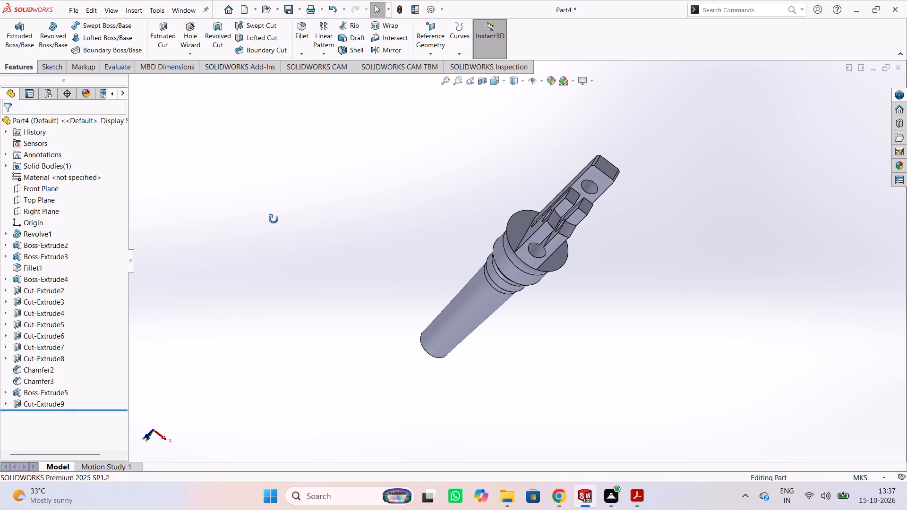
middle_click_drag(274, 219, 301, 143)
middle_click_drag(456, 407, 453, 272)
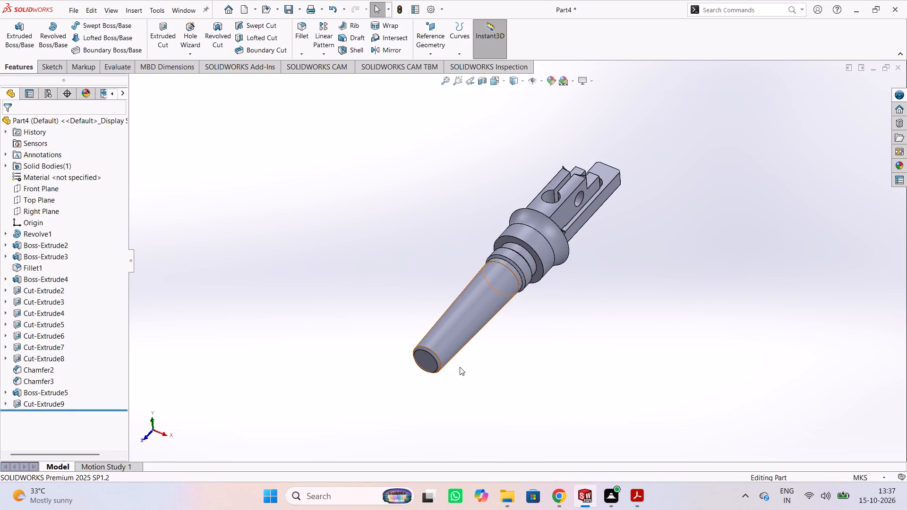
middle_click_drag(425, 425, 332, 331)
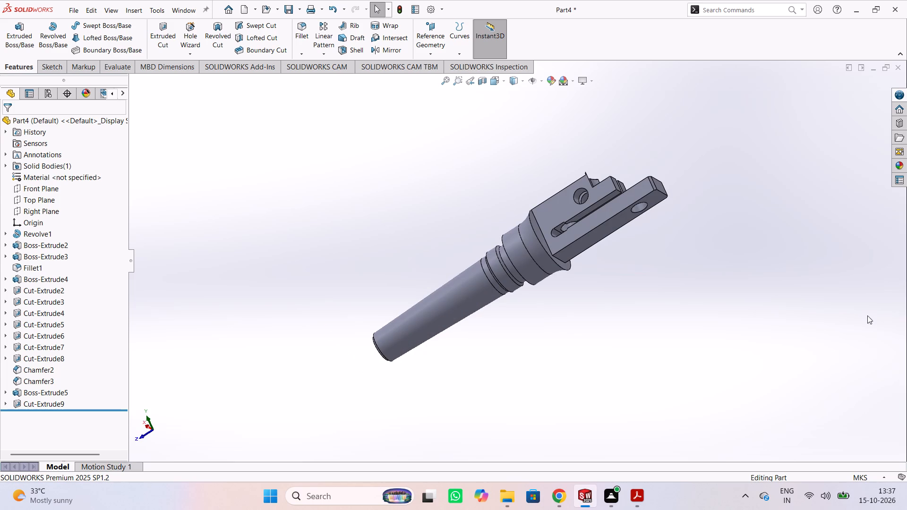
Examine the slotted jaw end, collar and tapered shank from several sides after the cut.
middle_click_drag(762, 225, 770, 375)
middle_click_drag(771, 203, 788, 270)
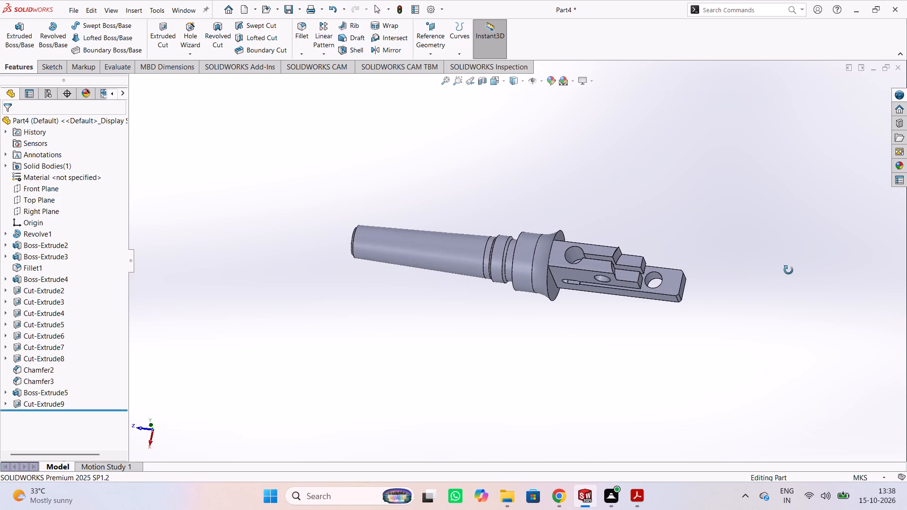
middle_click_drag(788, 270, 792, 282)
middle_click_drag(594, 363, 596, 359)
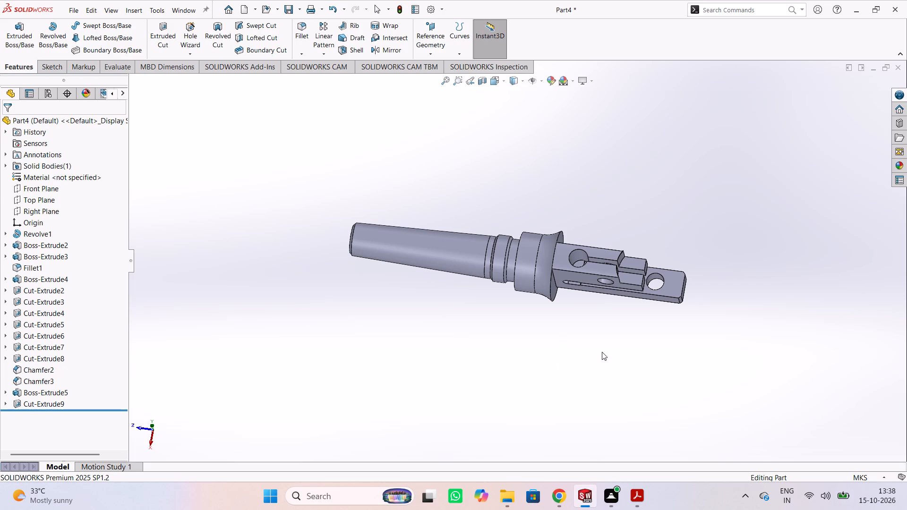
middle_click_drag(634, 356, 586, 381)
middle_click_drag(339, 290, 377, 199)
middle_click_drag(291, 191, 325, 141)
middle_click_drag(760, 311, 661, 424)
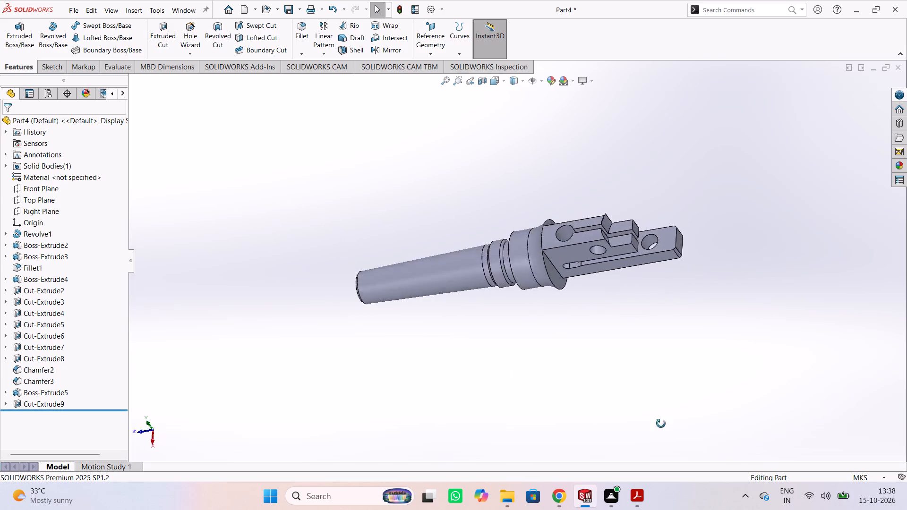
middle_click_drag(661, 424, 384, 247)
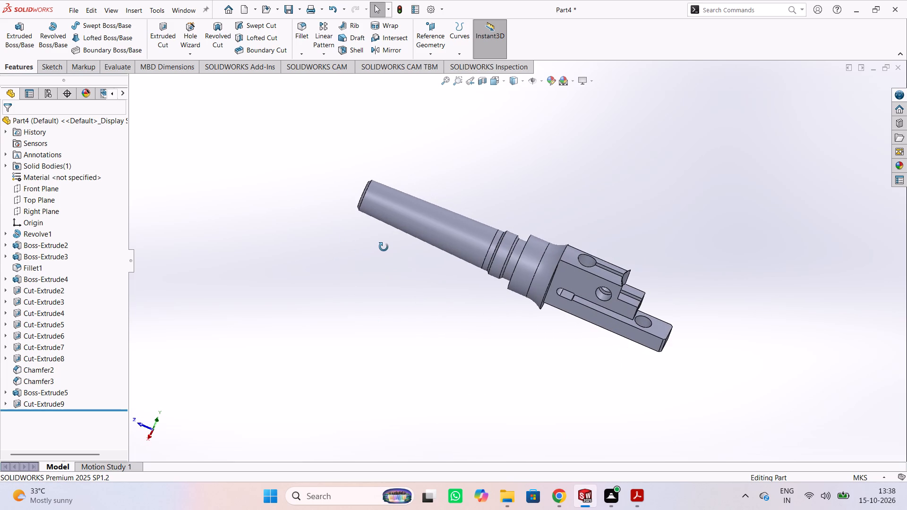
middle_click_drag(384, 247, 384, 247)
middle_click_drag(453, 323, 453, 323)
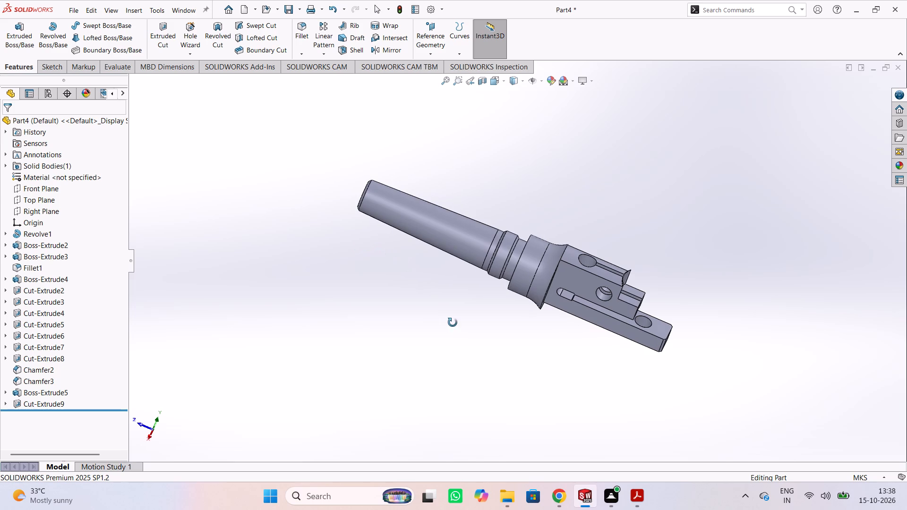
middle_click_drag(453, 323, 428, 275)
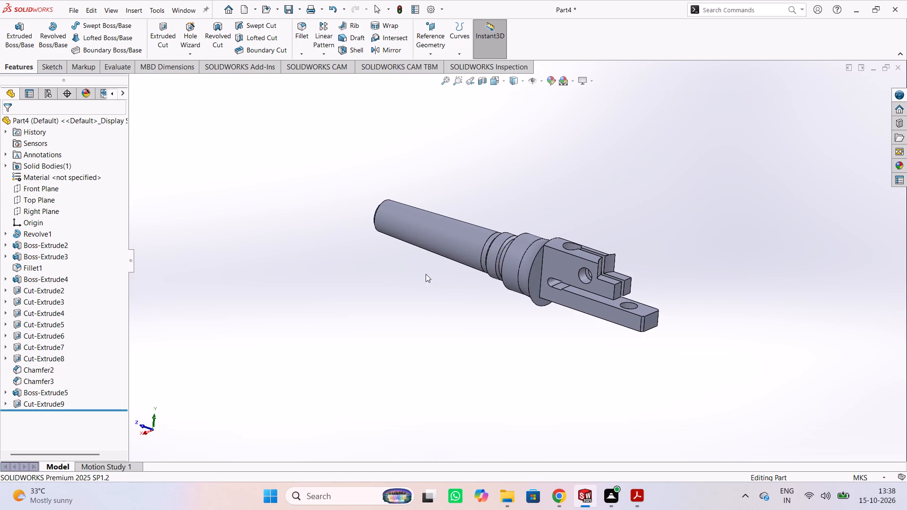
middle_click_drag(474, 344, 483, 363)
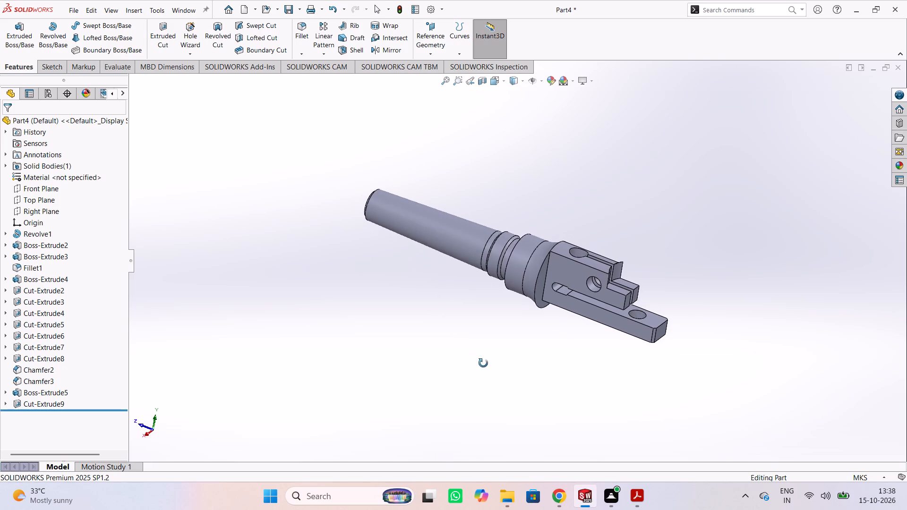
middle_click_drag(483, 363, 484, 363)
Set the radius of the fillet on the collar behind the jaws to 8 m.
left_click(531, 283)
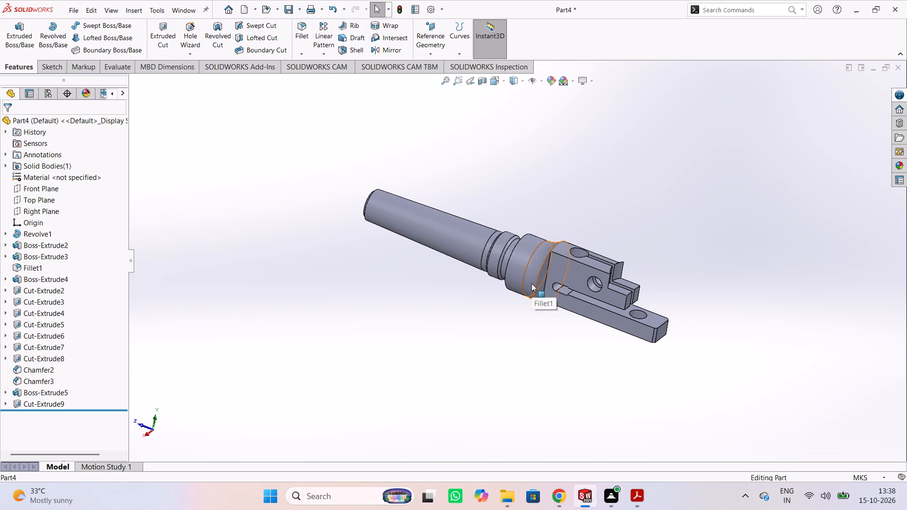
double_click(557, 220)
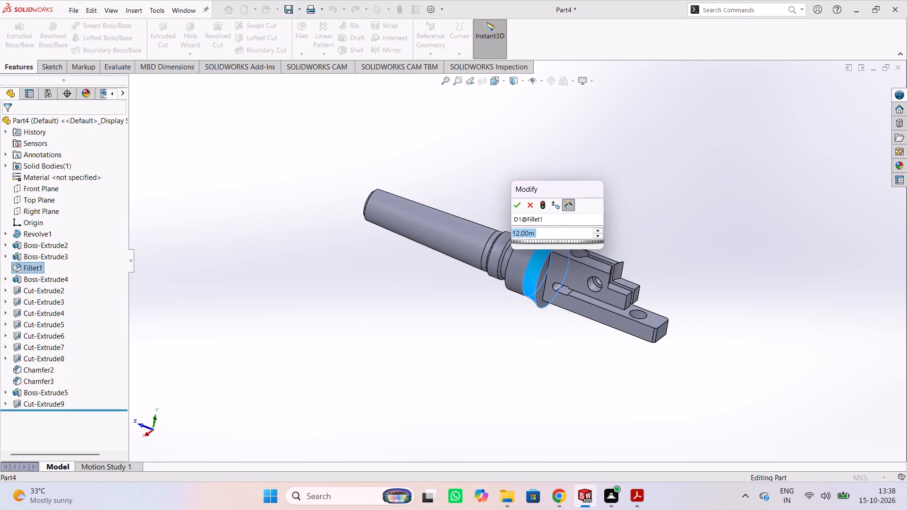
key("8")
key("Return")
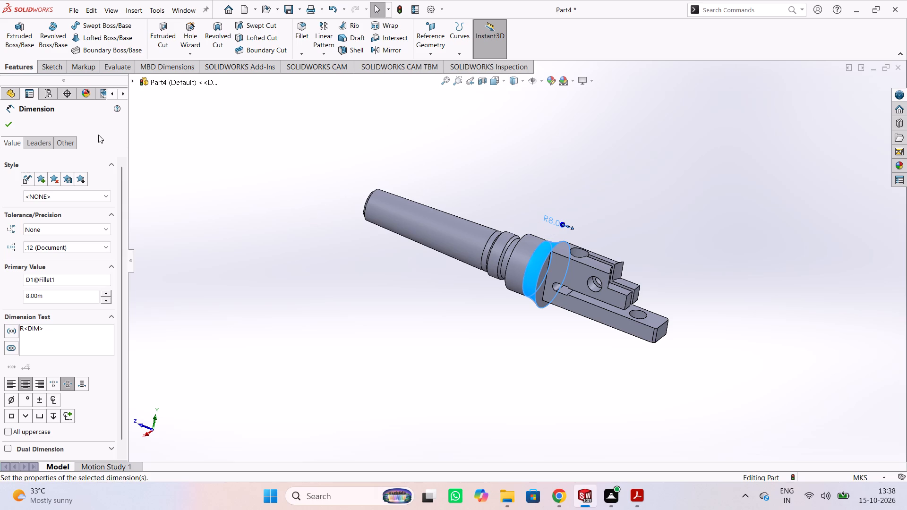
left_click(5, 124)
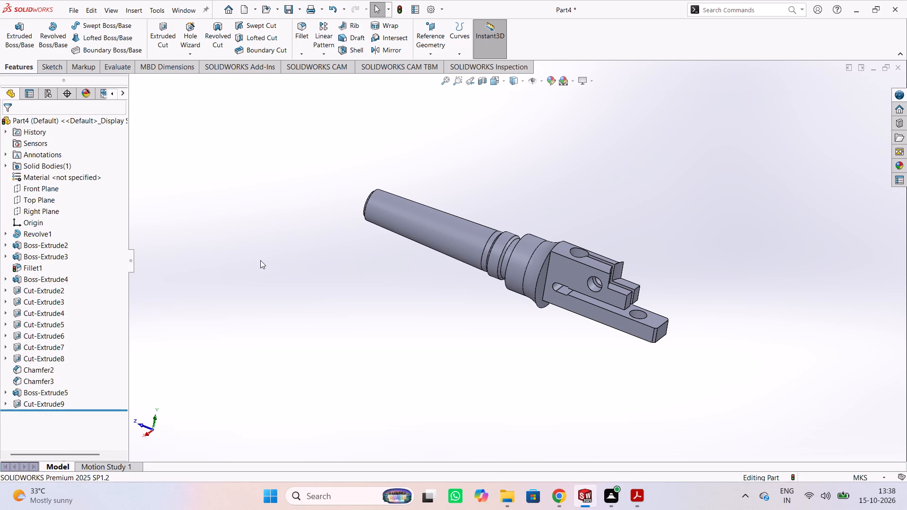
left_click(262, 263)
Save the part in the Solidworks Practice folder as "3D model of a fork-end (clevis) rod".
scroll(560, 374, "down", 1)
middle_click_drag(560, 374, 573, 408)
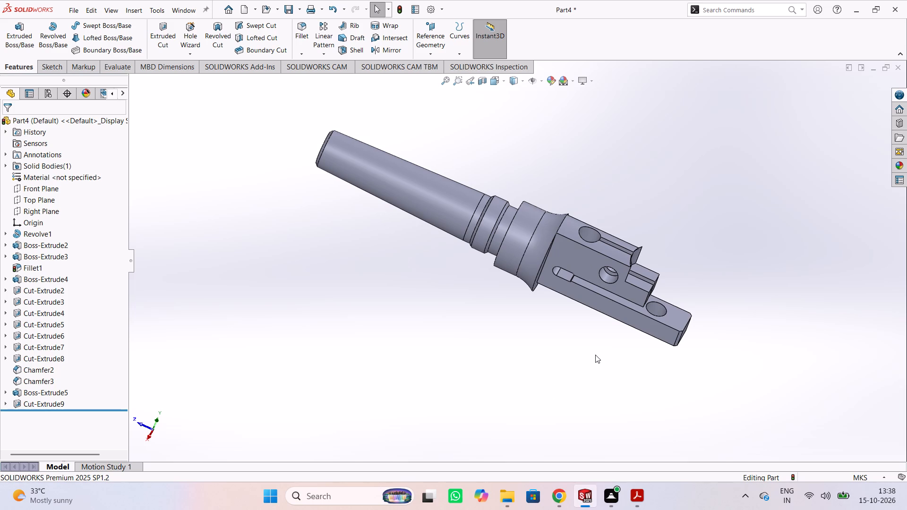
middle_click_drag(593, 357, 565, 359)
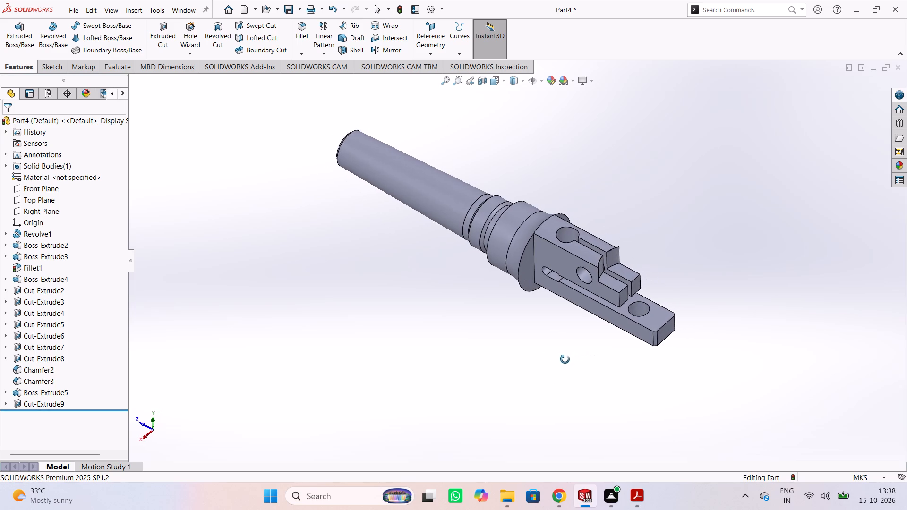
middle_click_drag(565, 359, 566, 371)
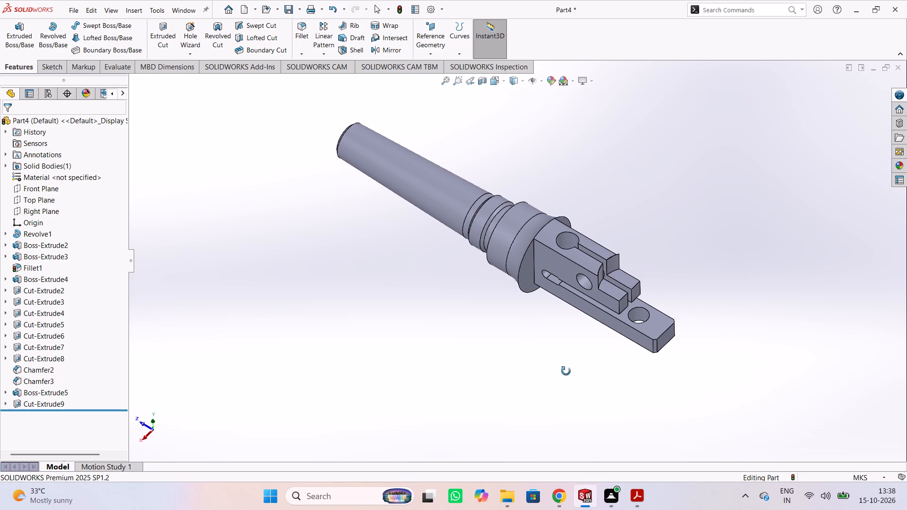
middle_click_drag(566, 371, 560, 371)
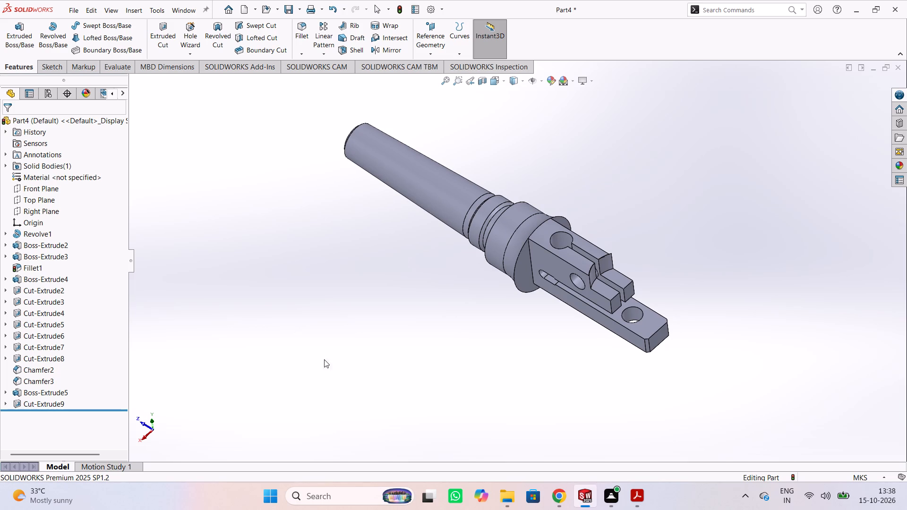
left_click(73, 7)
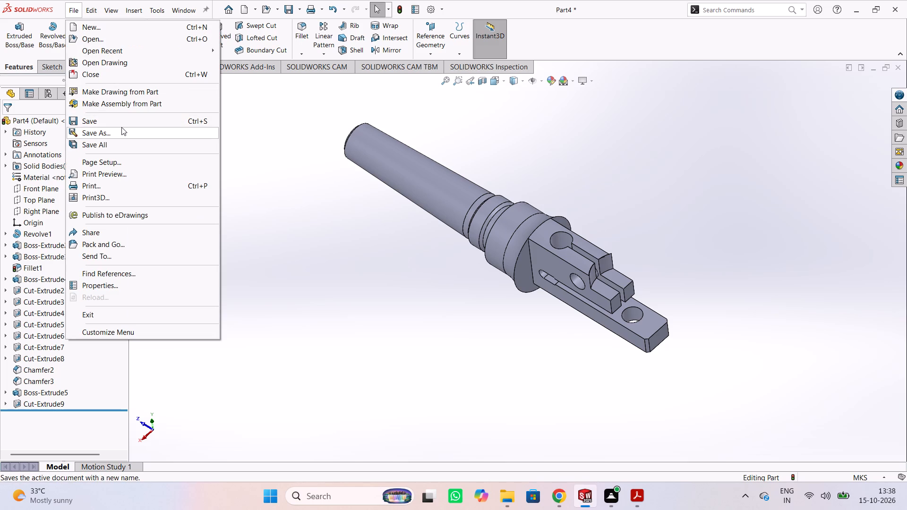
left_click(121, 127)
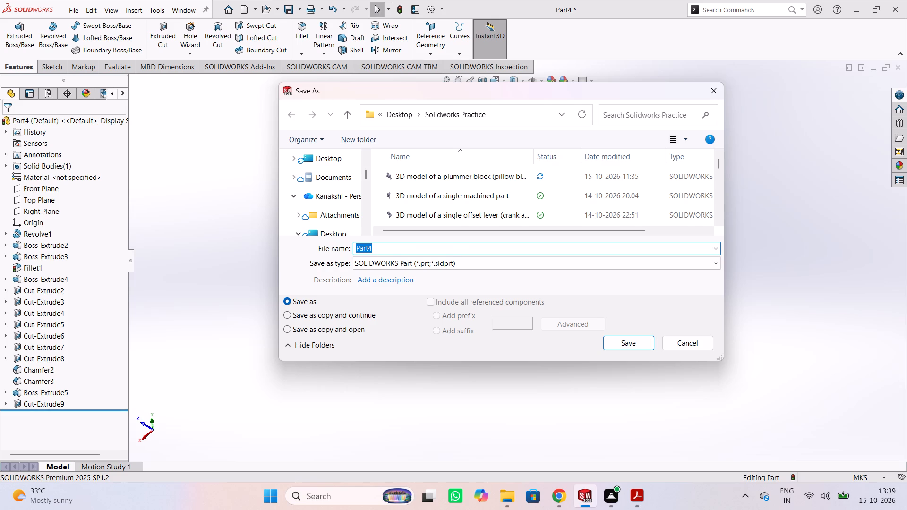
key("ctrl+v")
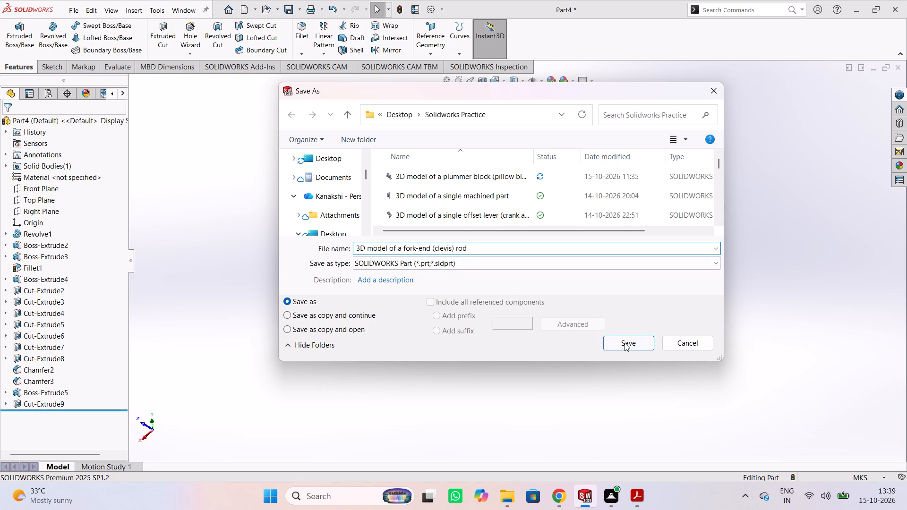
left_click(625, 343)
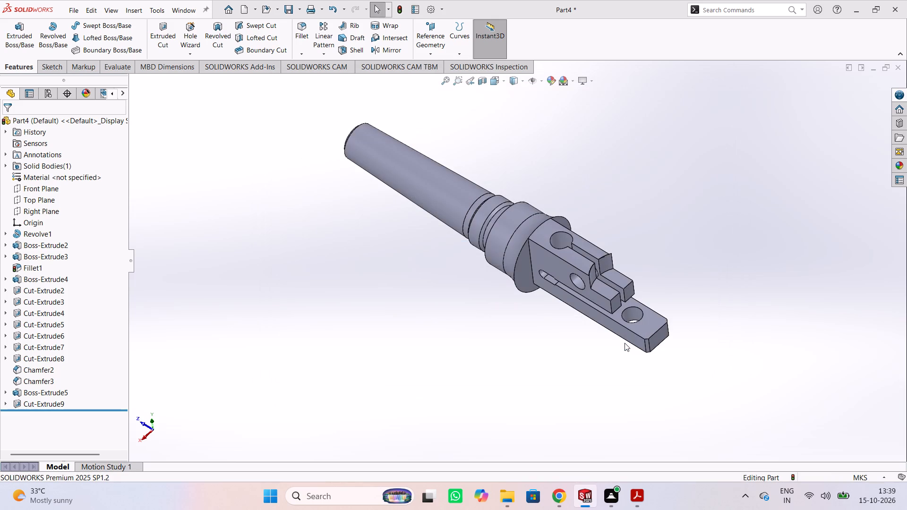
left_click(467, 209)
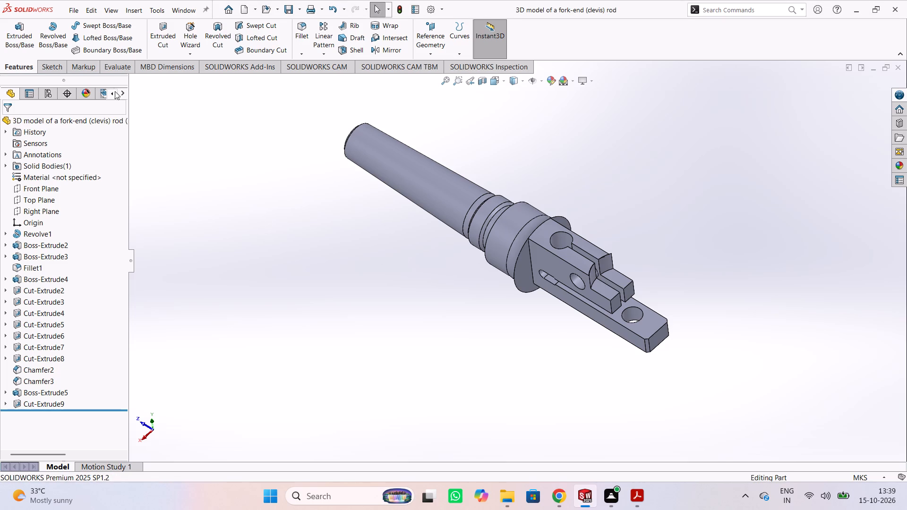
Export the part as an Adobe PDF under the same name, with viewing the PDF after saving turned off.
left_click(69, 12)
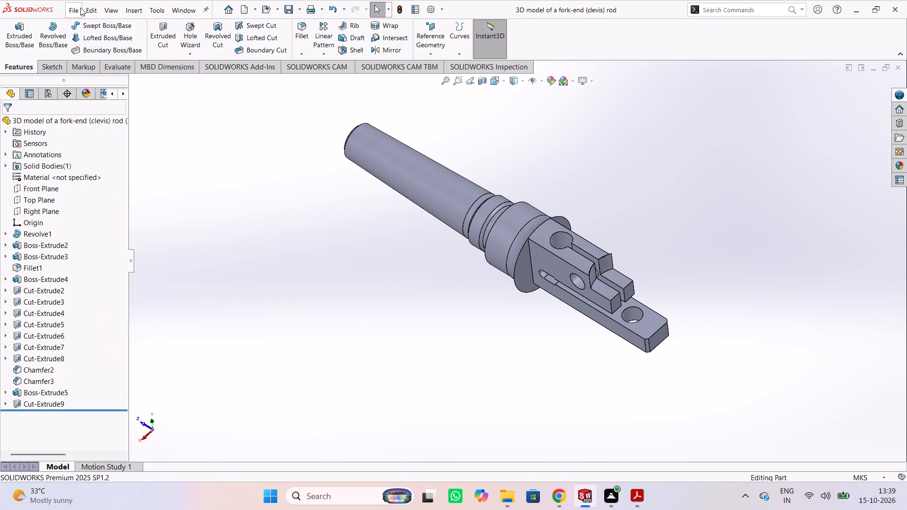
left_click(73, 7)
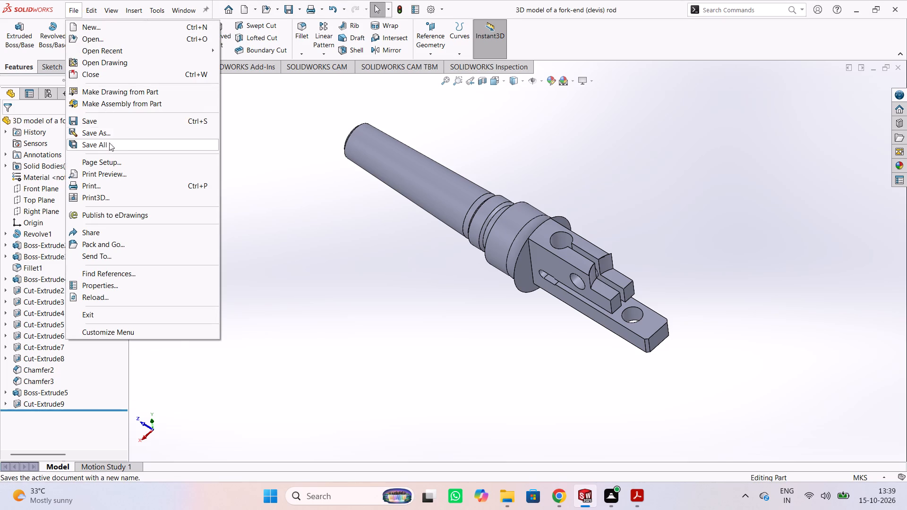
left_click(120, 130)
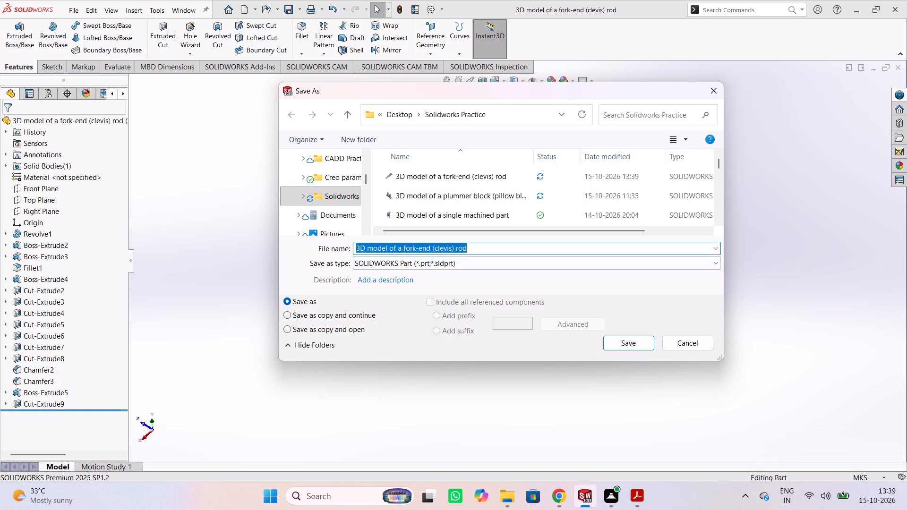
left_click(499, 263)
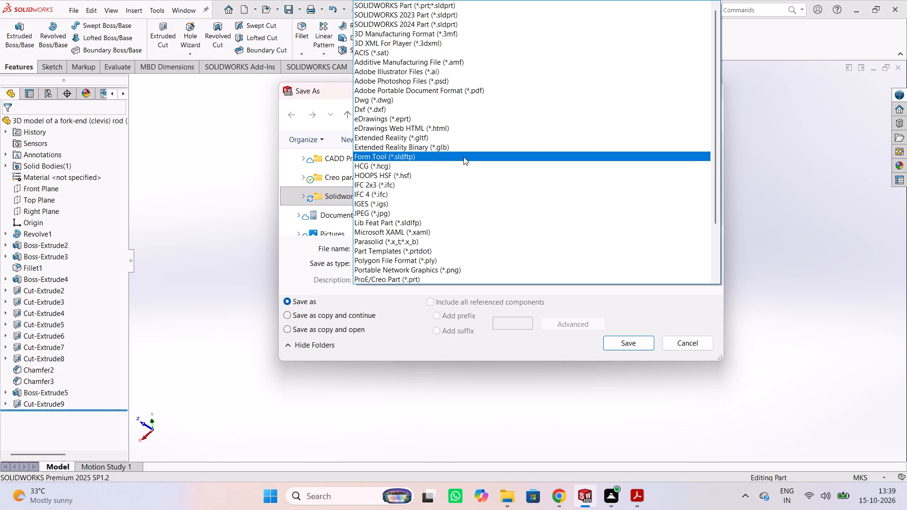
left_click(475, 93)
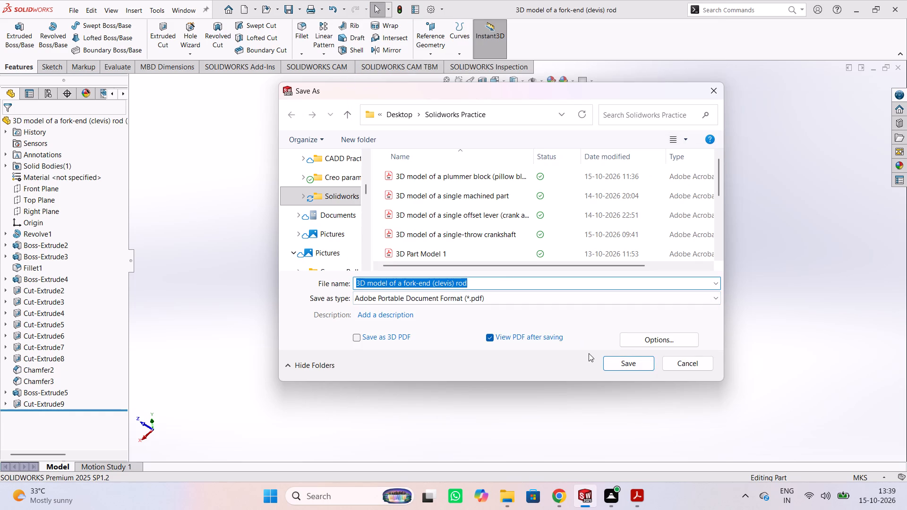
left_click(488, 337)
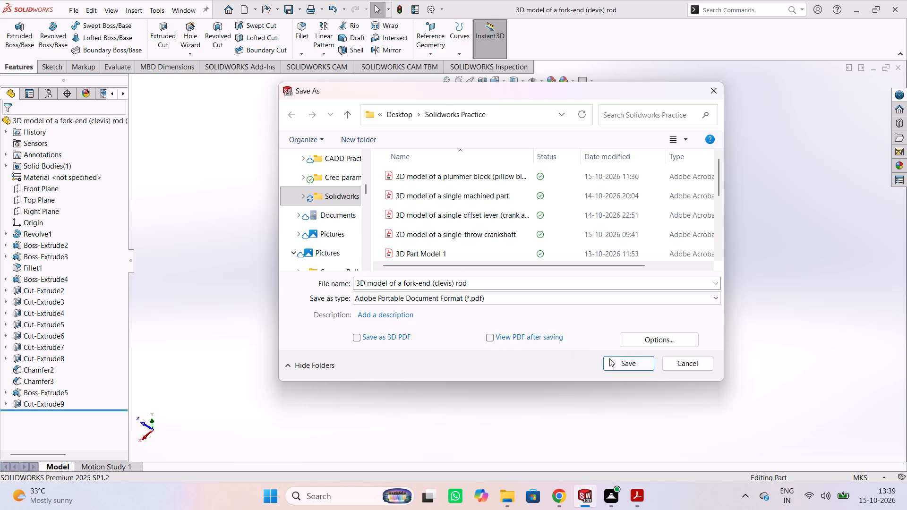
left_click(622, 364)
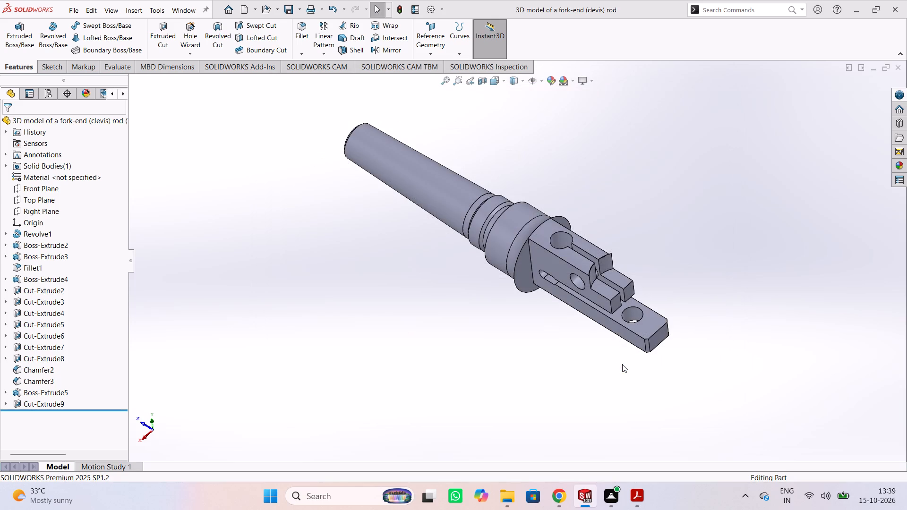